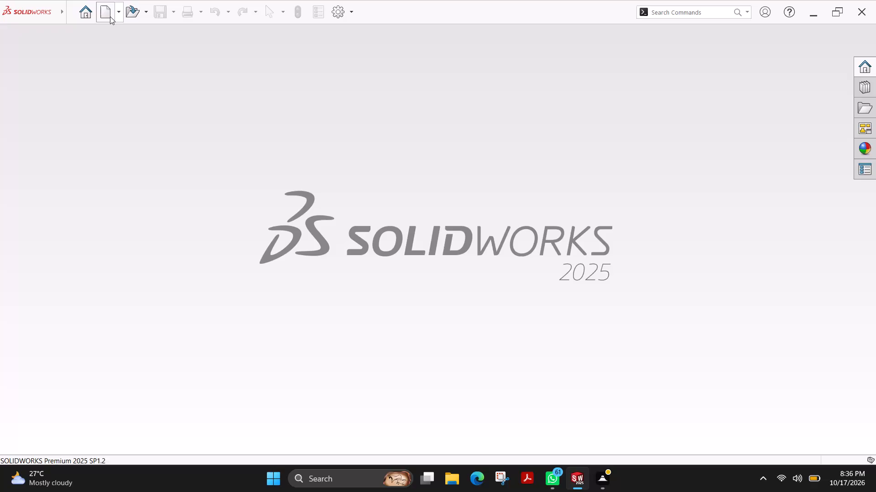
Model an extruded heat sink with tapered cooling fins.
Create a new part document.
click(109, 15)
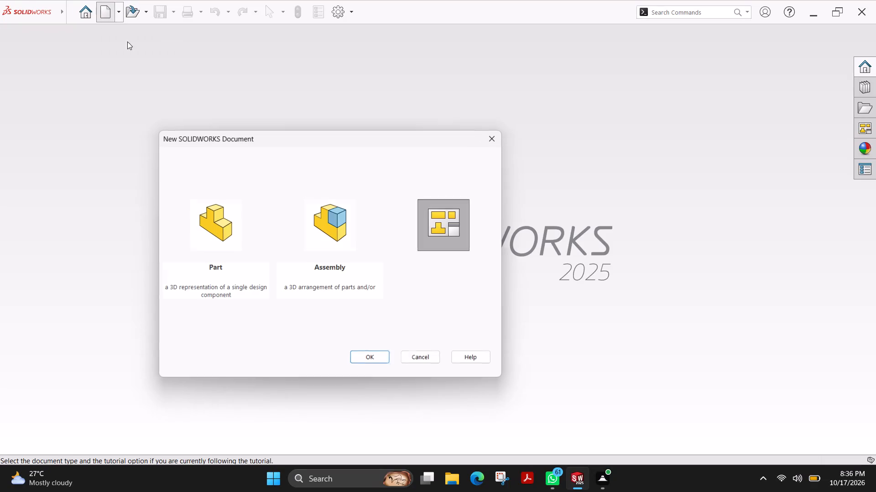
click(222, 225)
click(372, 357)
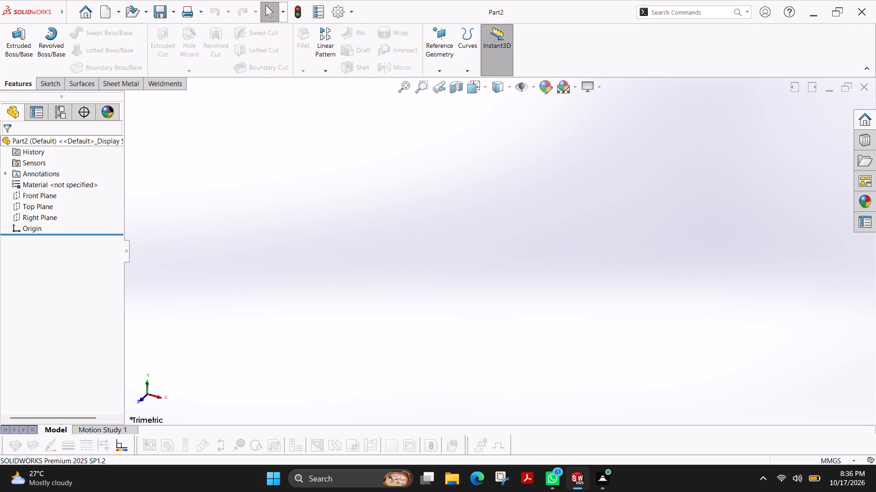
Sketch a center rectangle about 148 mm tall on the Top Plane, centred on the origin.
click(47, 82)
click(9, 44)
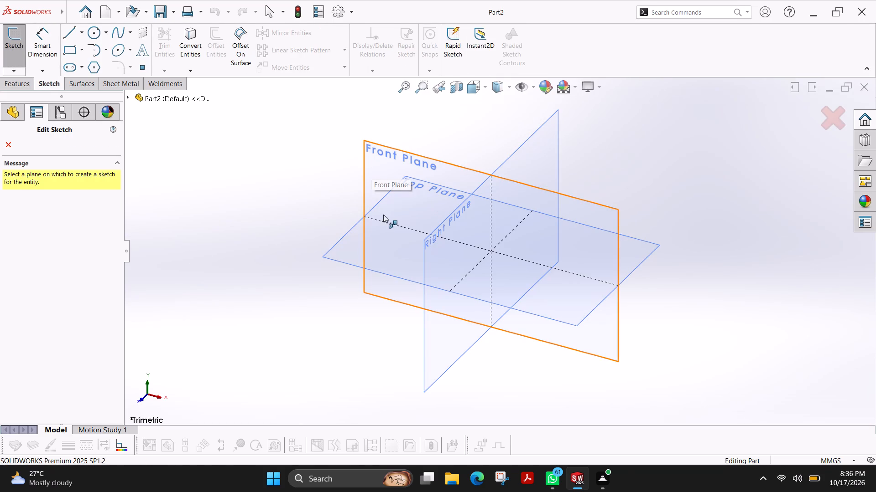
click(347, 250)
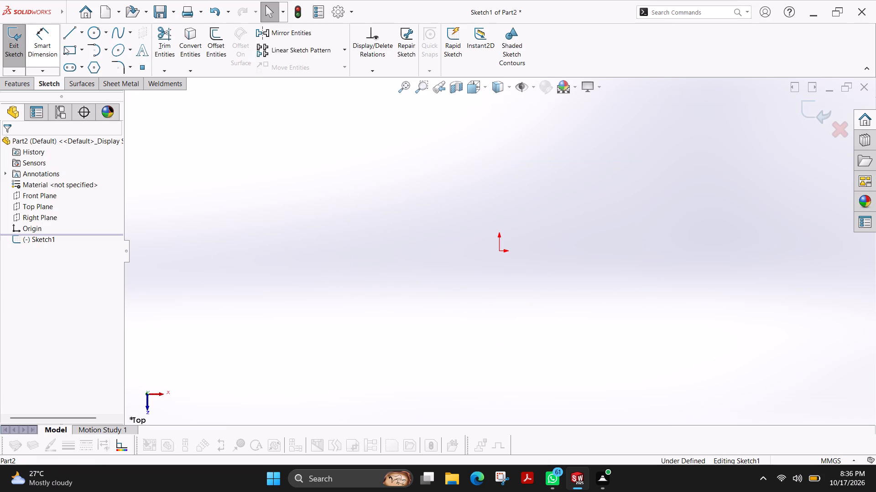
click(84, 51)
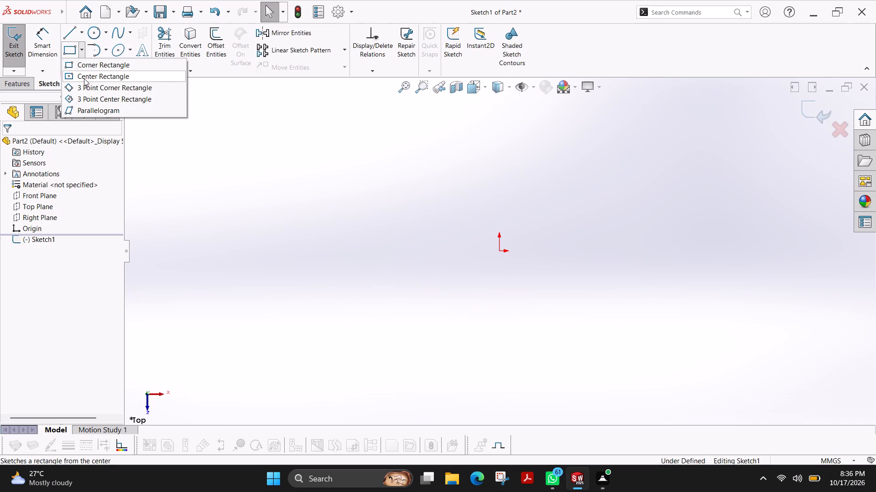
click(84, 78)
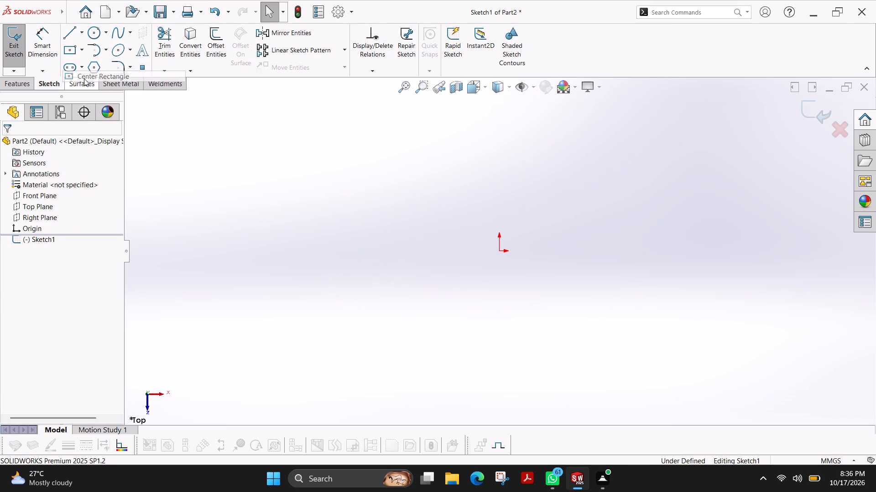
click(499, 252)
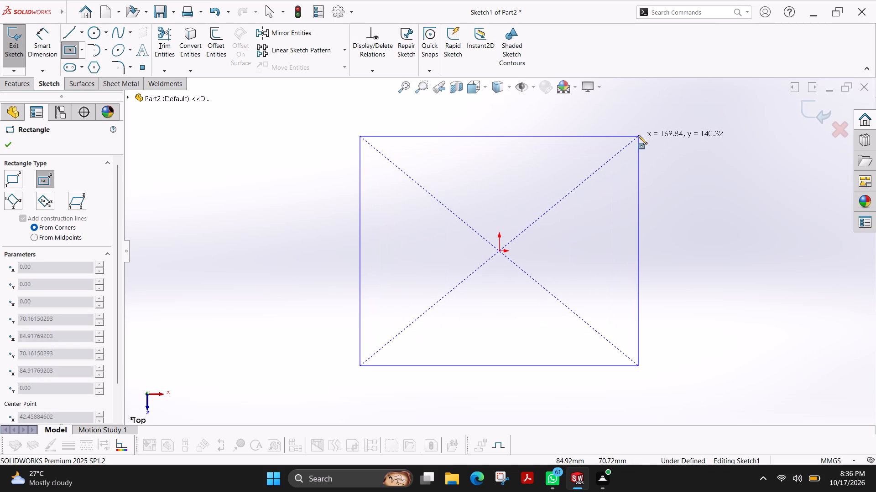
click(636, 130)
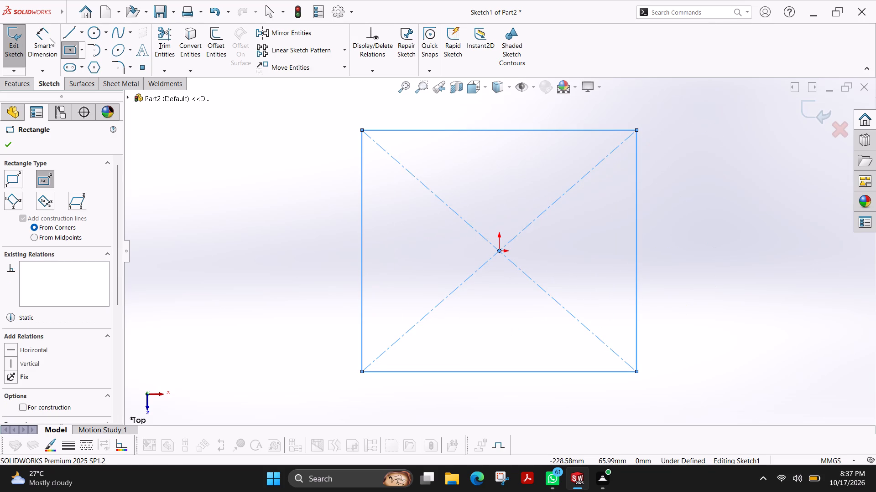
Dimension the rectangle's vertical side and its bottom side to 80 mm each.
click(50, 38)
click(361, 236)
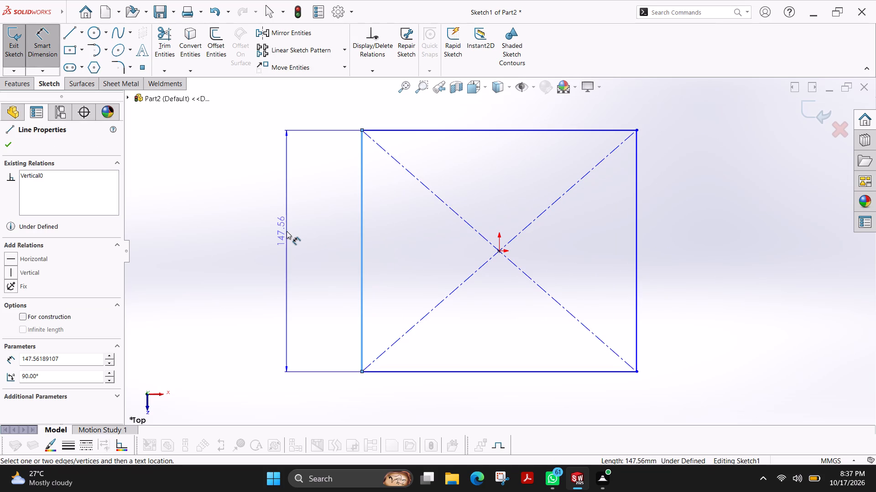
click(287, 231)
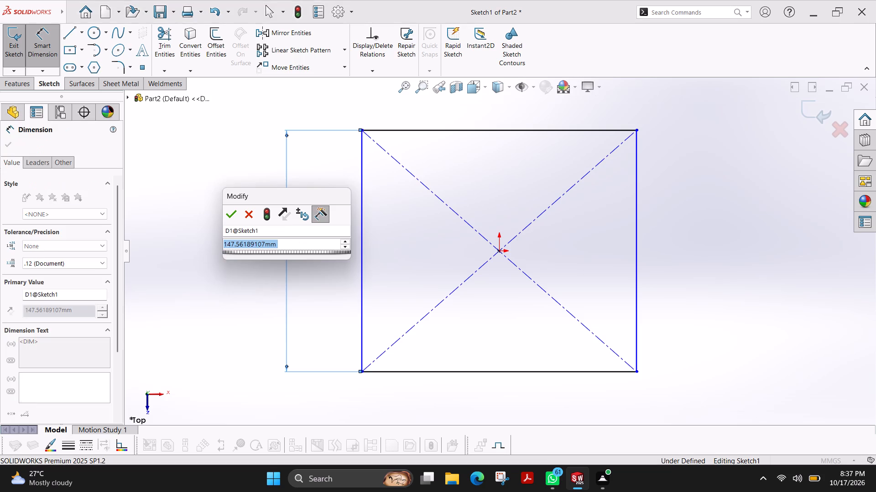
text(80)
key(Return)
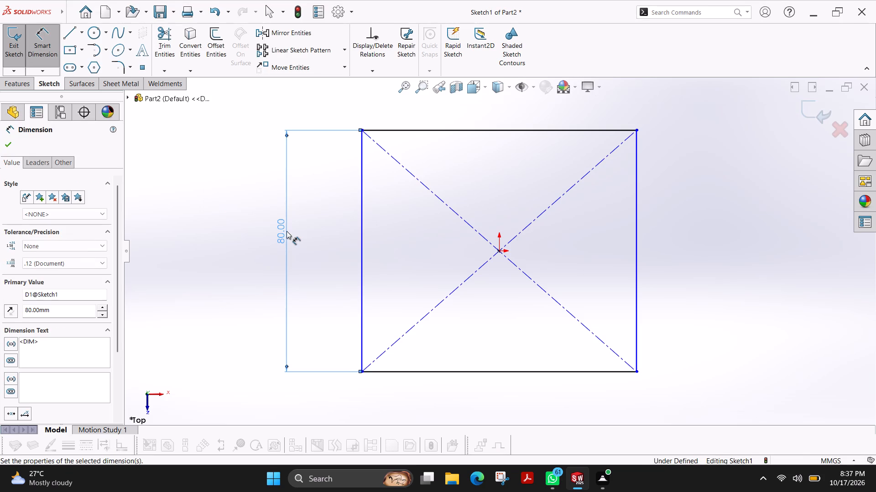
scroll(530, 363, up, 1)
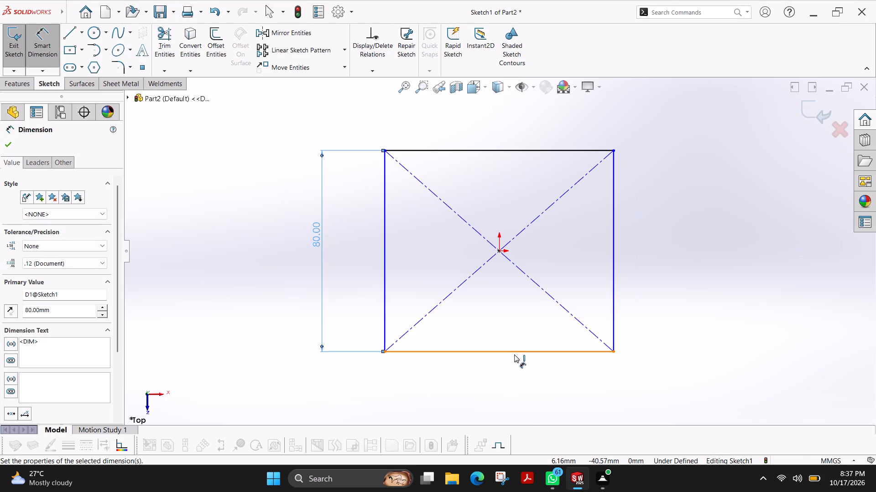
click(513, 352)
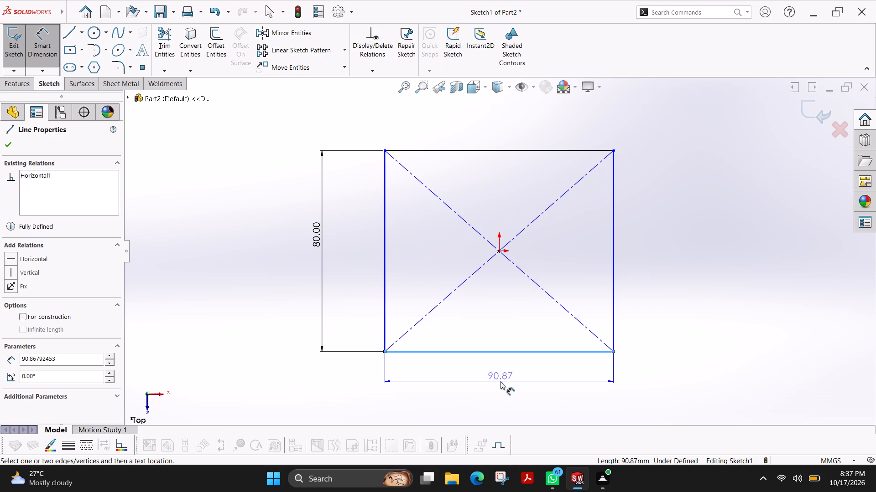
click(501, 381)
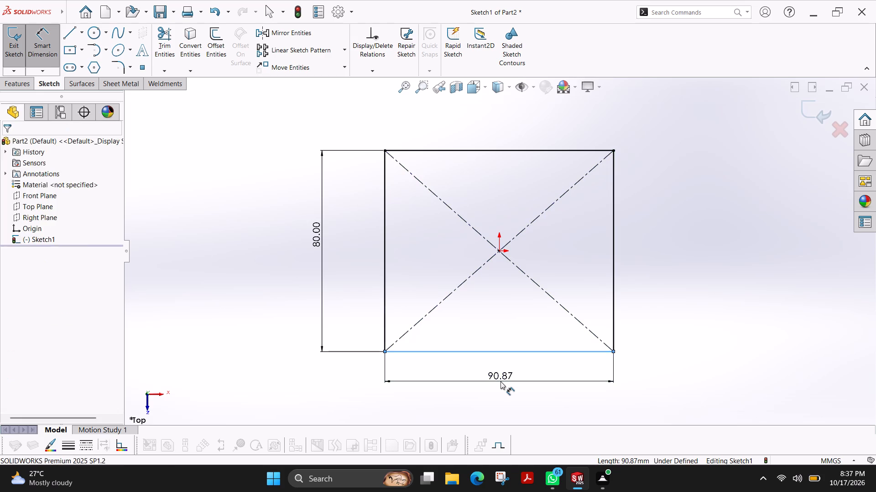
text(80)
key(Return)
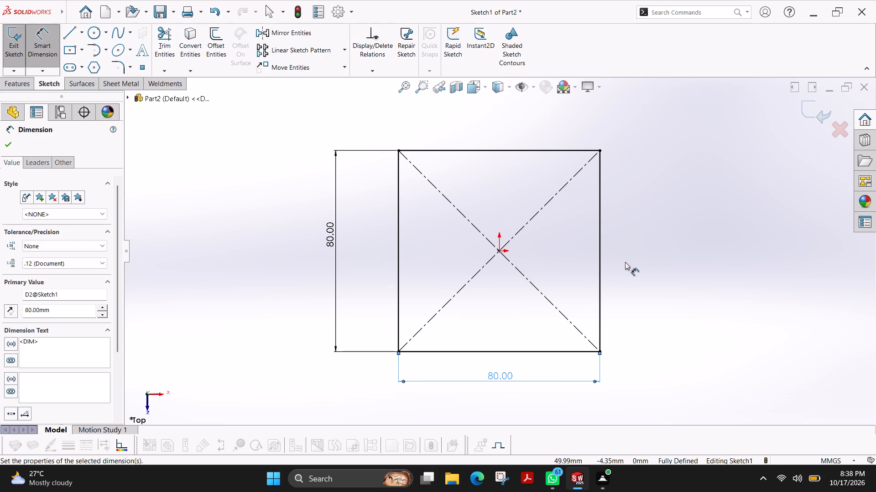
Set the rectangle's bottom-side dimension to 60 mm.
double_click(497, 376)
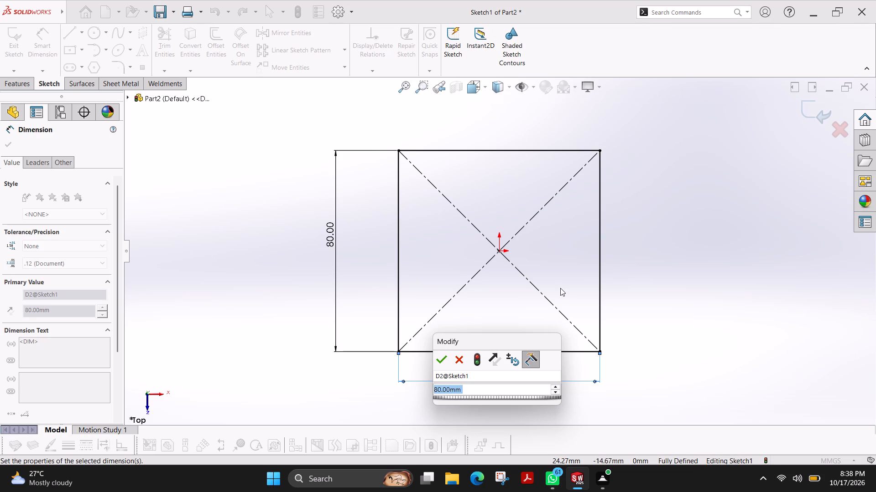
text(60)
key(Return)
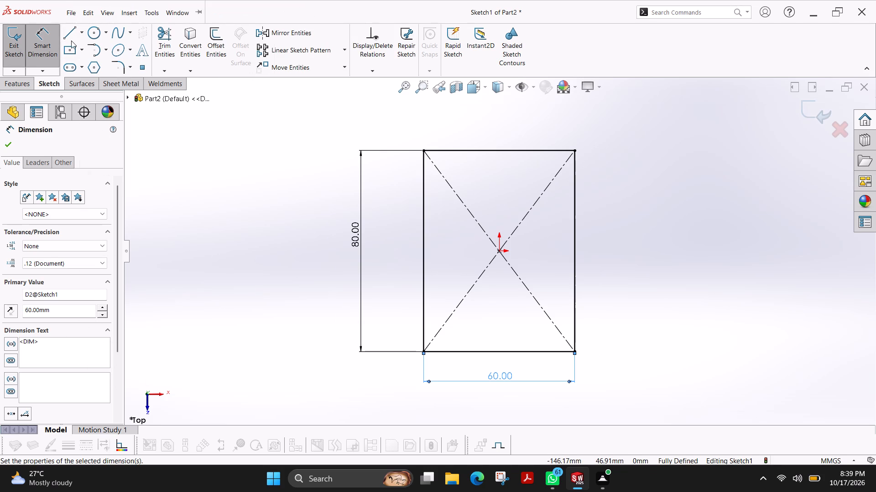
Trim away both diagonal construction lines inside the rectangle.
click(163, 37)
drag(473, 210, 497, 210)
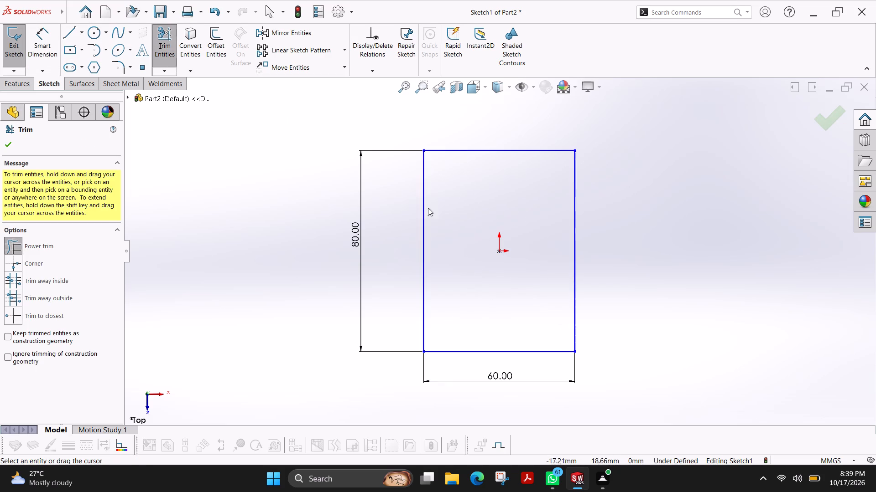
Extrude the rectangle as a boss 35 mm deep with a Blind end condition.
click(19, 86)
click(21, 58)
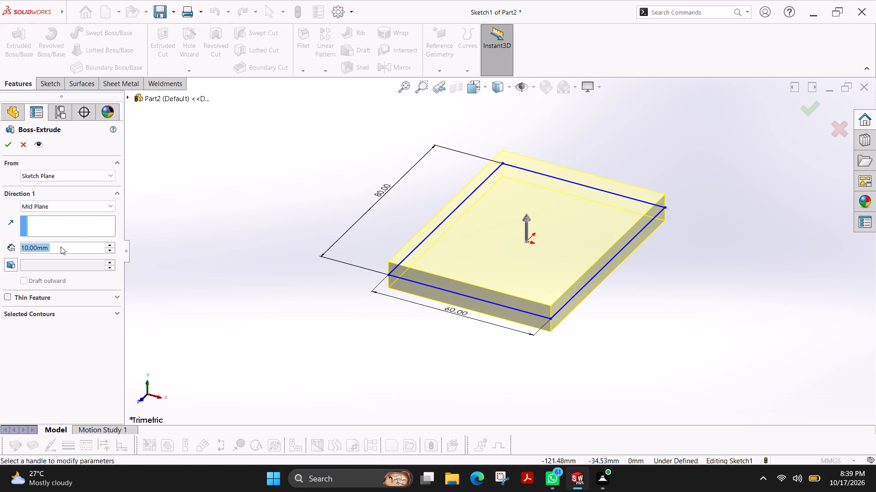
text(35)
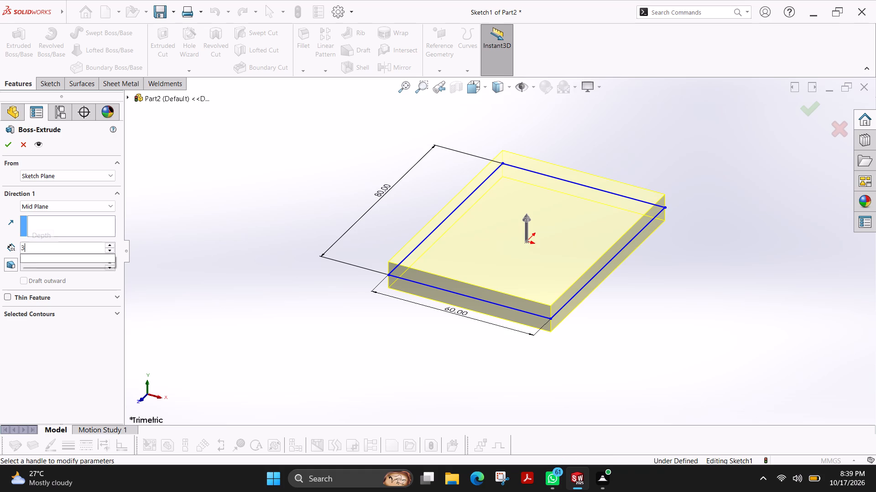
key(Return)
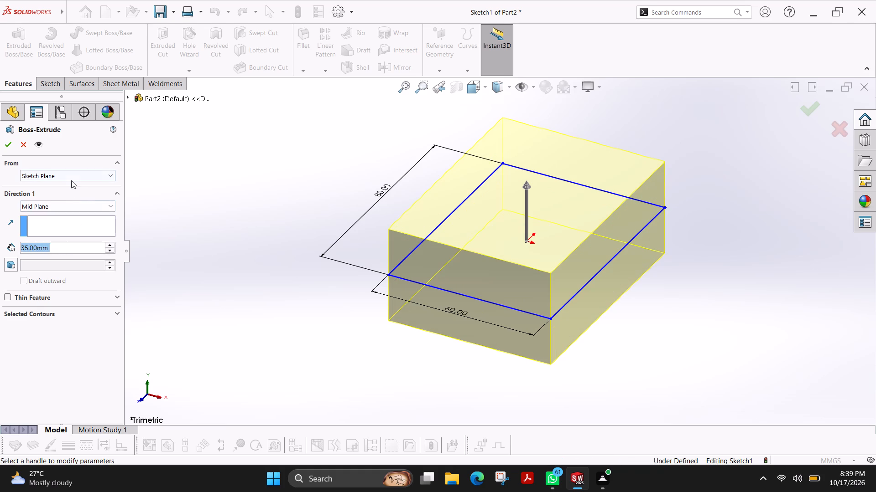
click(77, 202)
click(52, 217)
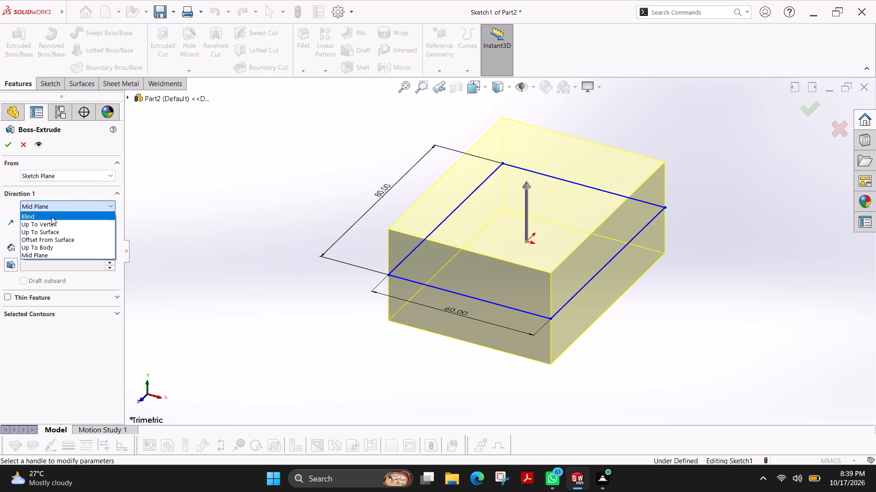
click(7, 150)
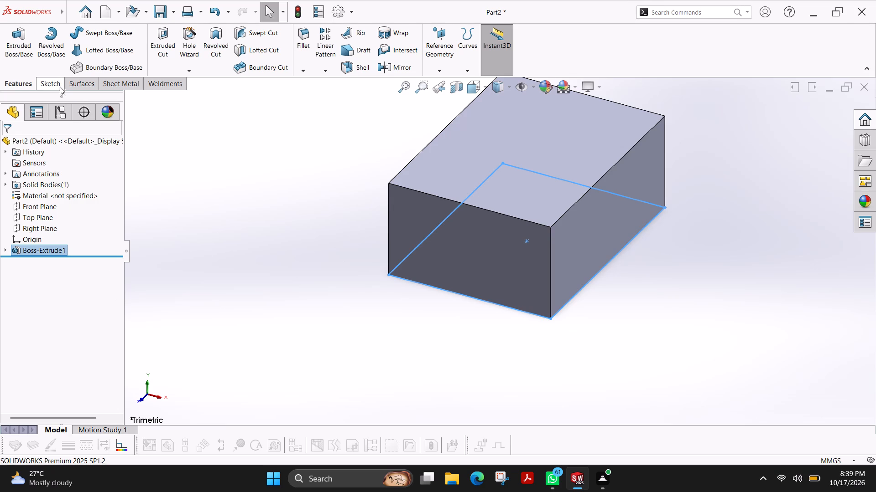
Open a new sketch on the block's 60 mm wide front face.
click(58, 86)
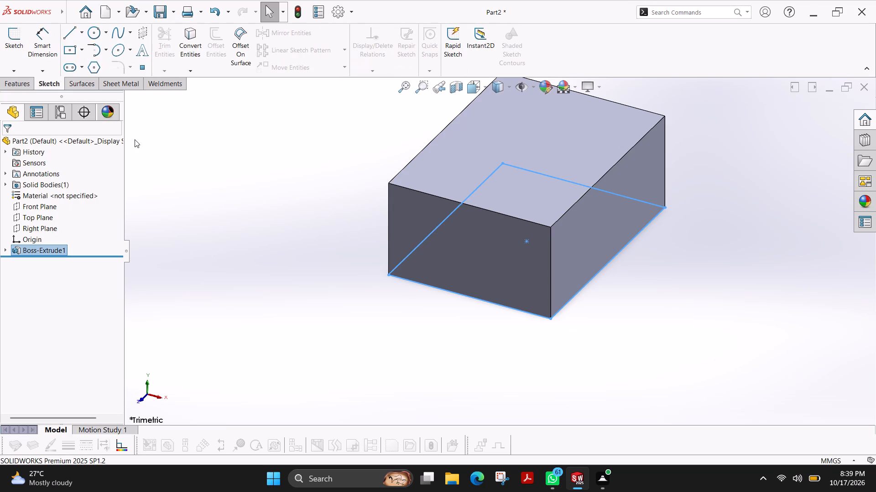
click(18, 41)
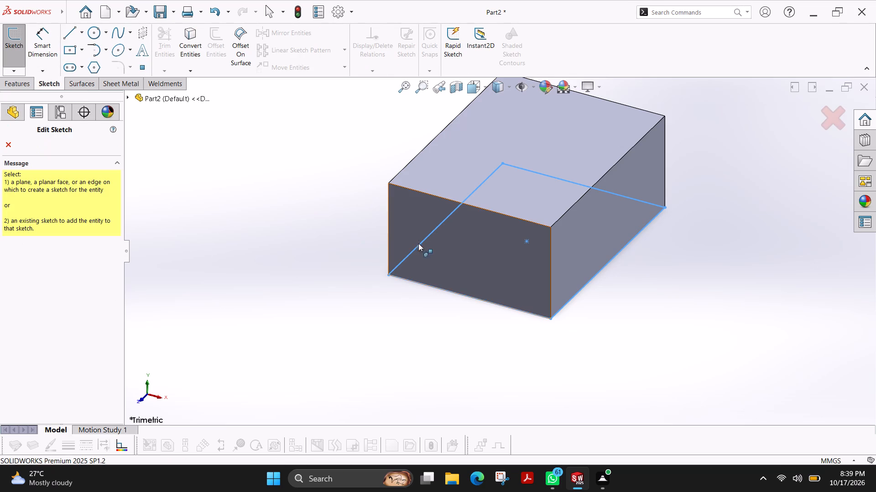
click(415, 205)
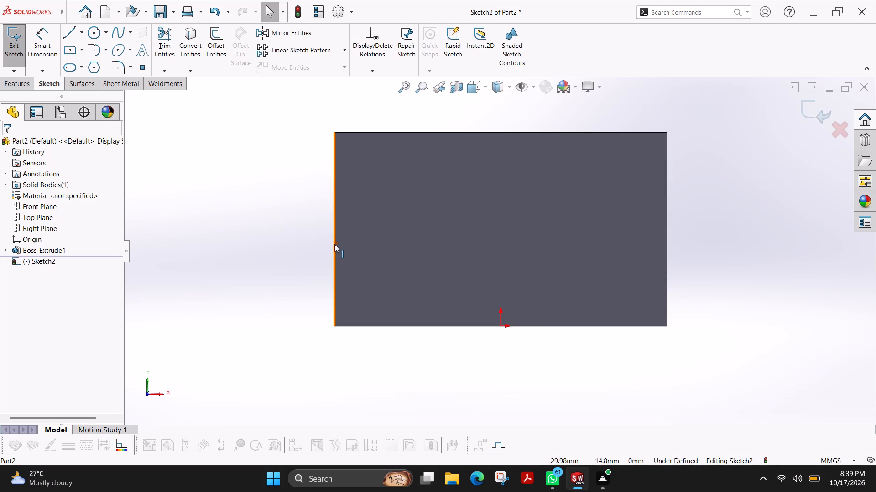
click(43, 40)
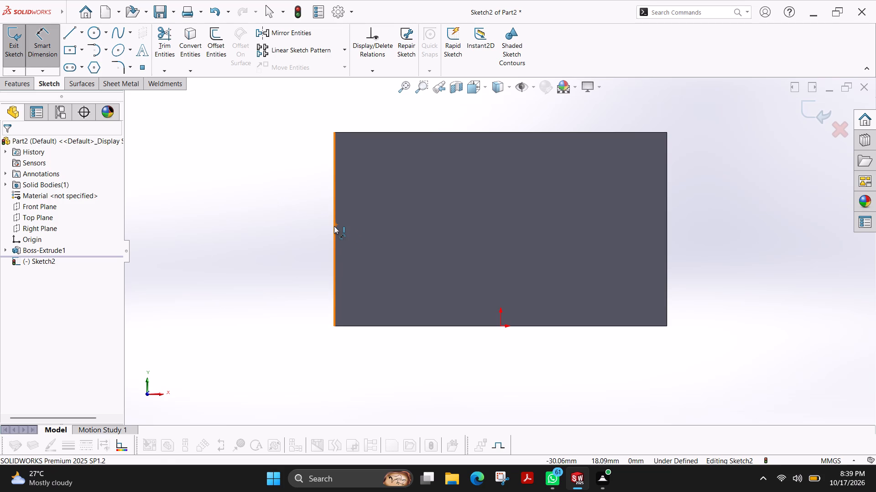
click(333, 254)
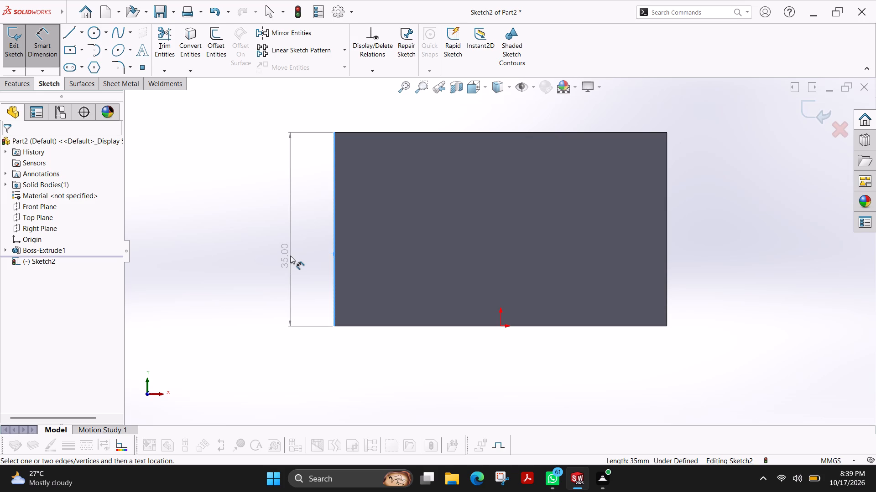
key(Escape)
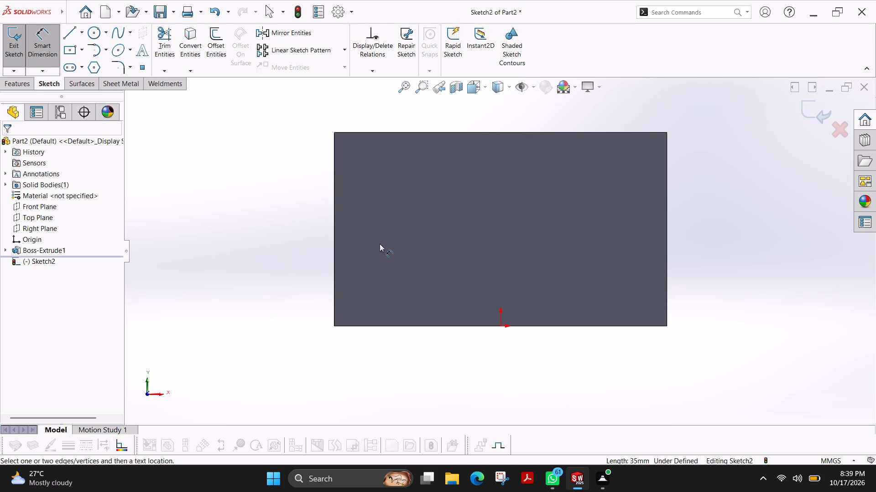
Sketch a horizontal line about 29 mm long outward from the lower-right corner of the block's front face.
scroll(405, 249, down, 1)
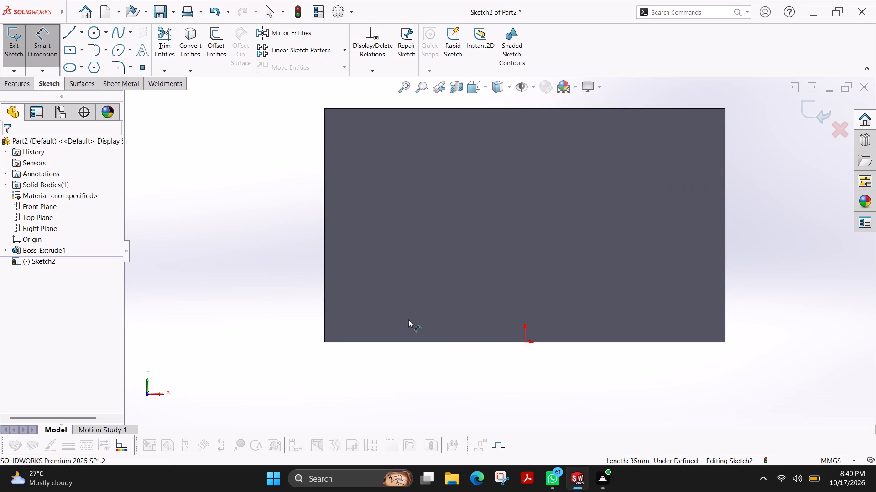
click(65, 37)
scroll(715, 308, down, 2)
scroll(715, 305, up, 1)
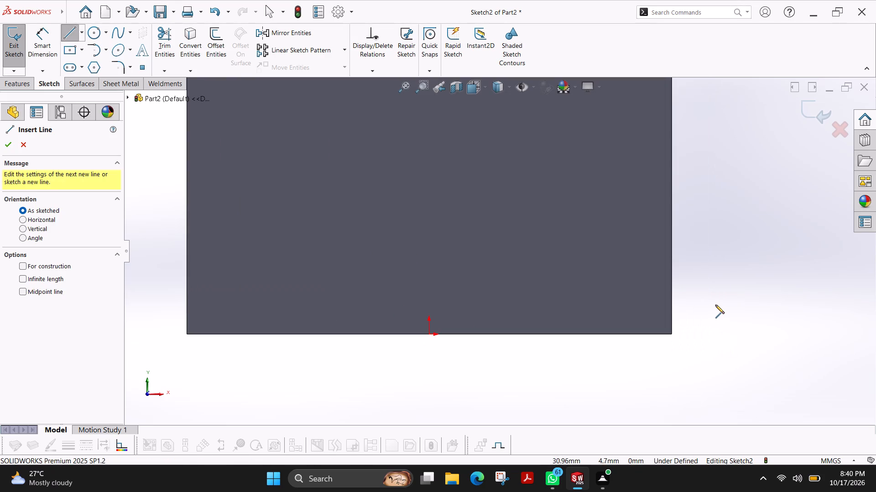
scroll(667, 179, up, 2)
scroll(667, 179, down, 3)
scroll(601, 200, up, 1)
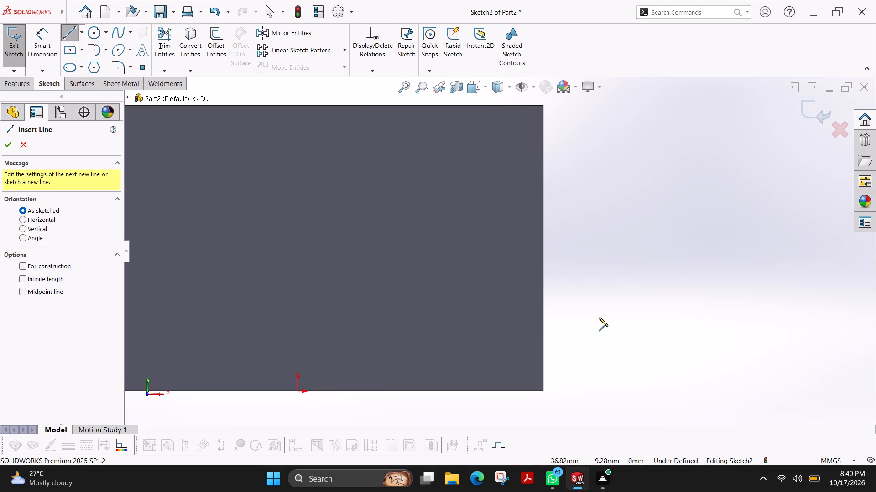
click(544, 392)
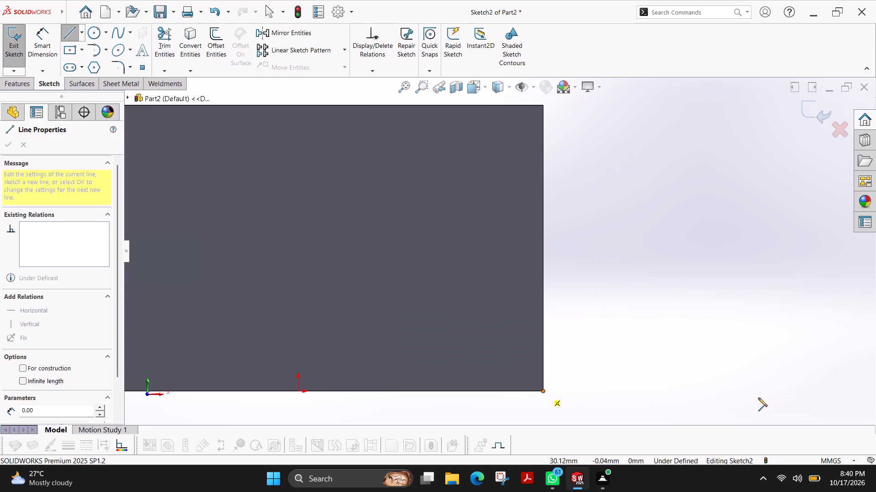
click(784, 390)
key(Escape)
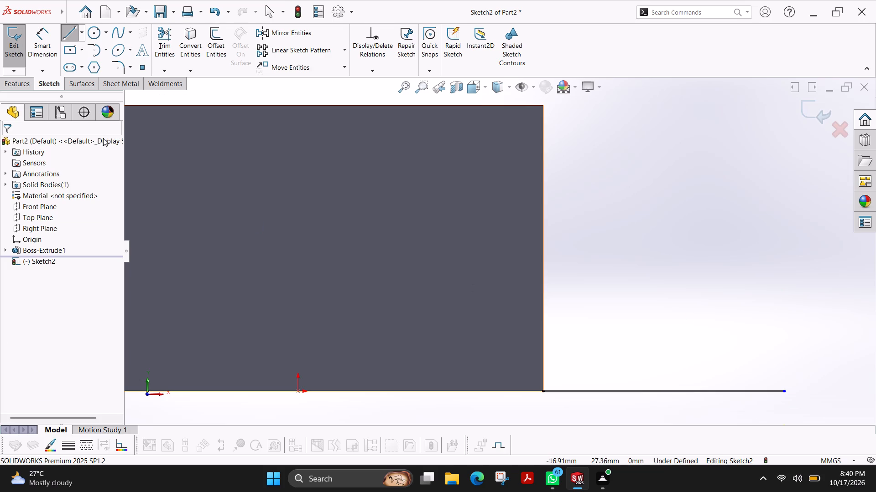
Sketch a slanted line about 39.8 mm long from the face's lower-right corner to just above the block's top edge.
click(73, 37)
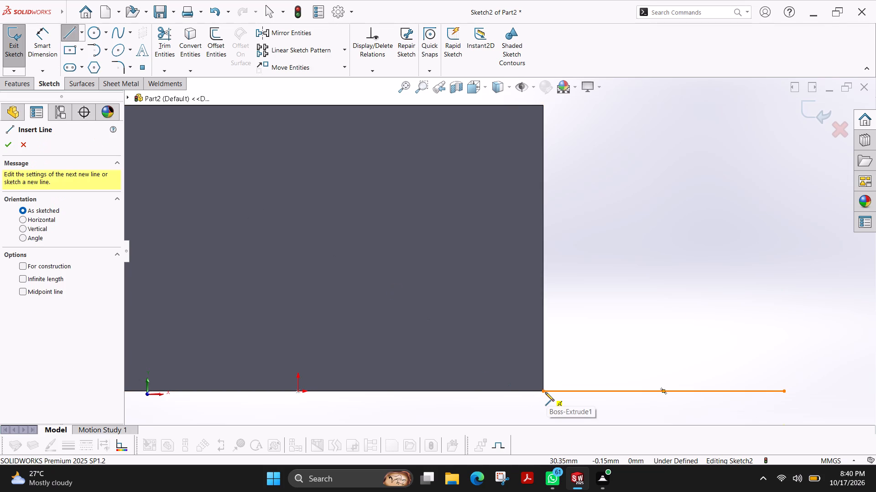
click(542, 391)
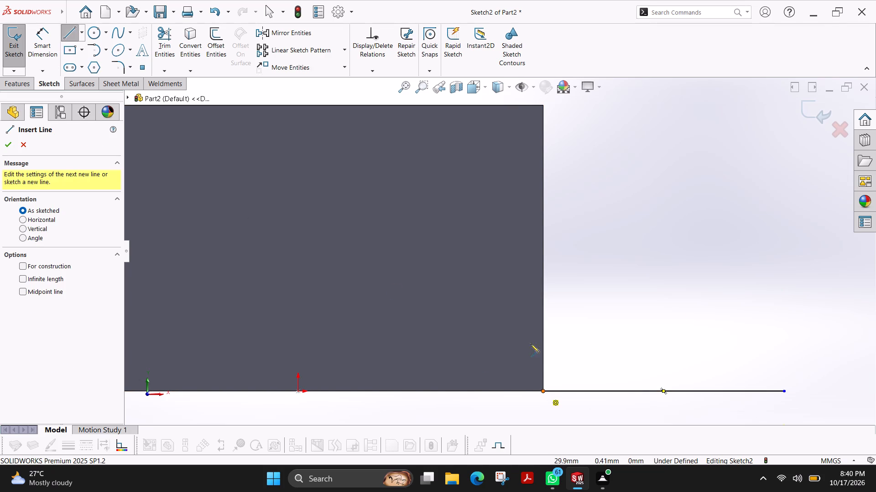
scroll(491, 158, up, 2)
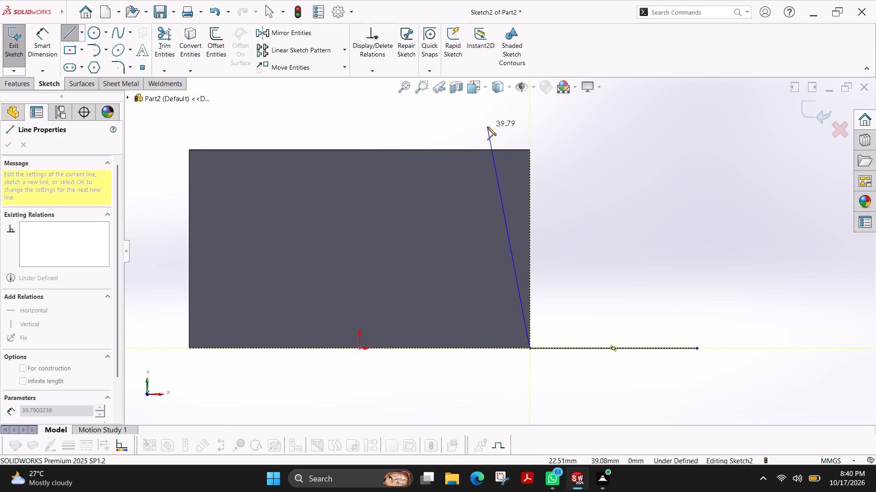
click(487, 127)
key(Escape)
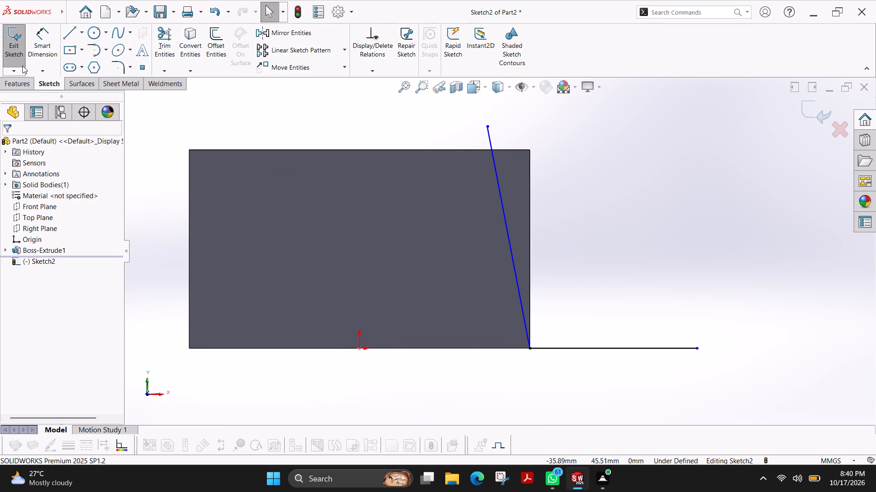
Dimension the angle between the slanted line and the horizontal line outside the block as 93°.
click(32, 51)
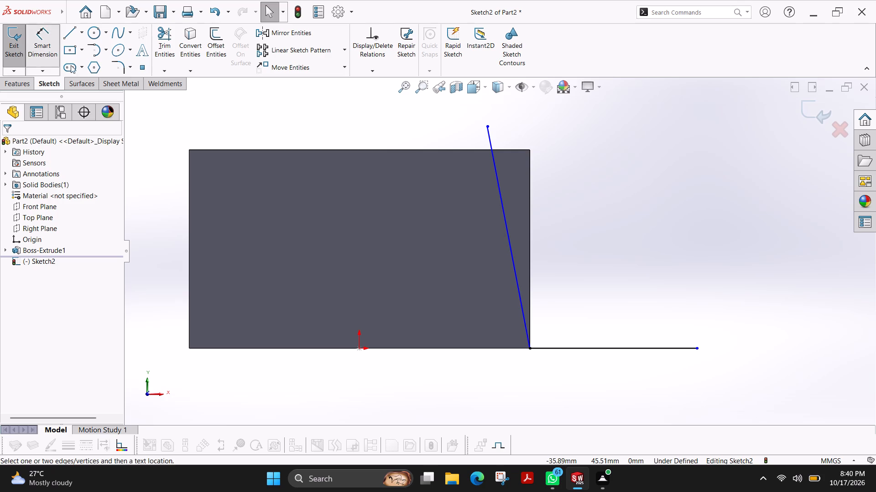
click(510, 254)
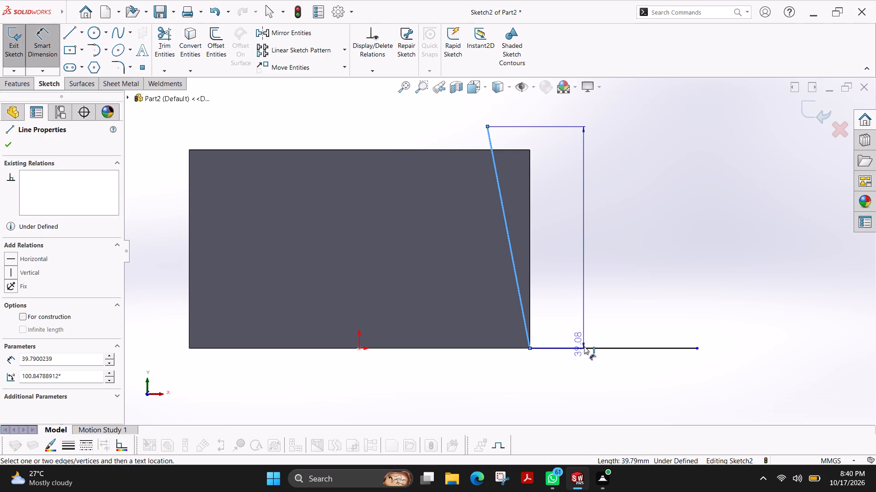
click(587, 347)
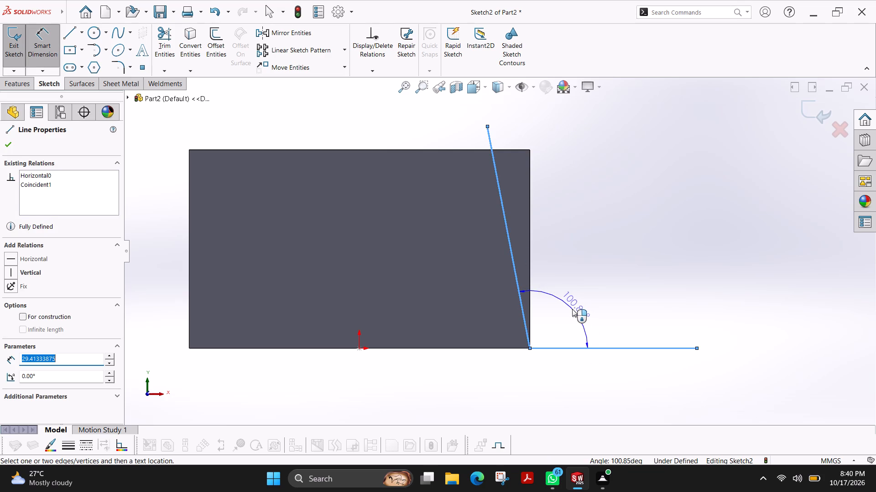
click(572, 309)
text(93)
key(Return)
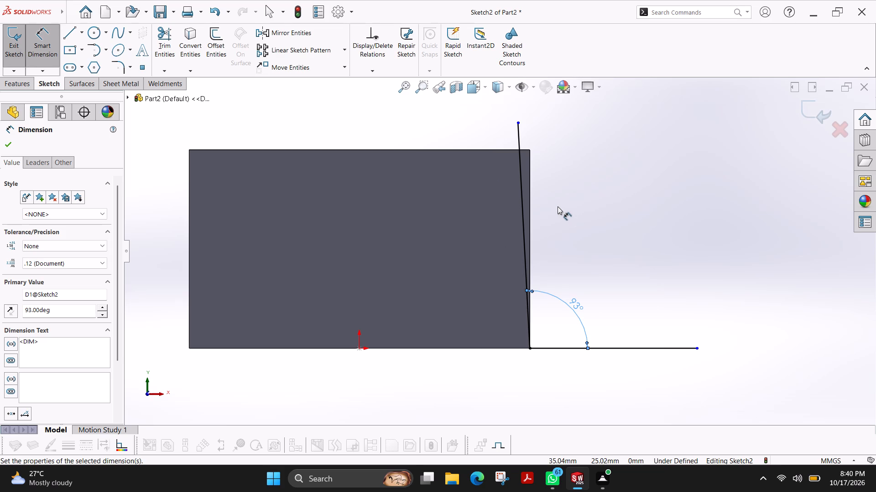
Sketch a short horizontal line along the block's top edge, from its upper-right corner across the slanted line.
scroll(562, 155, down, 2)
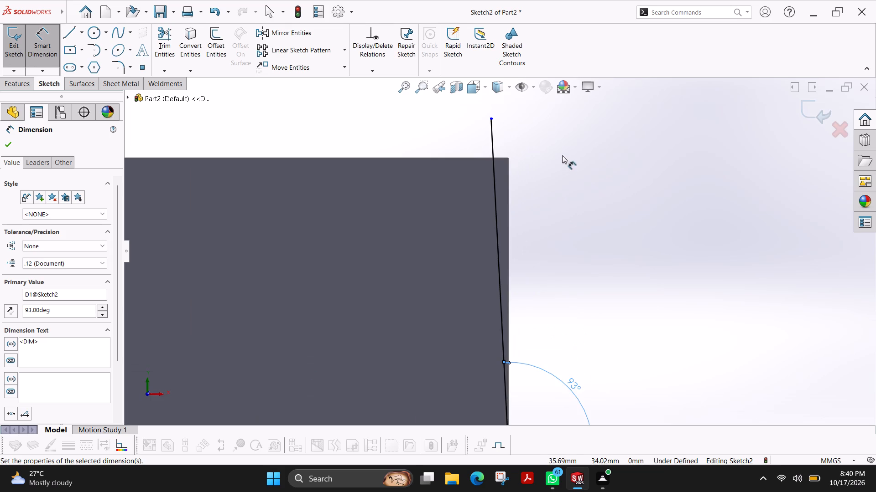
click(75, 39)
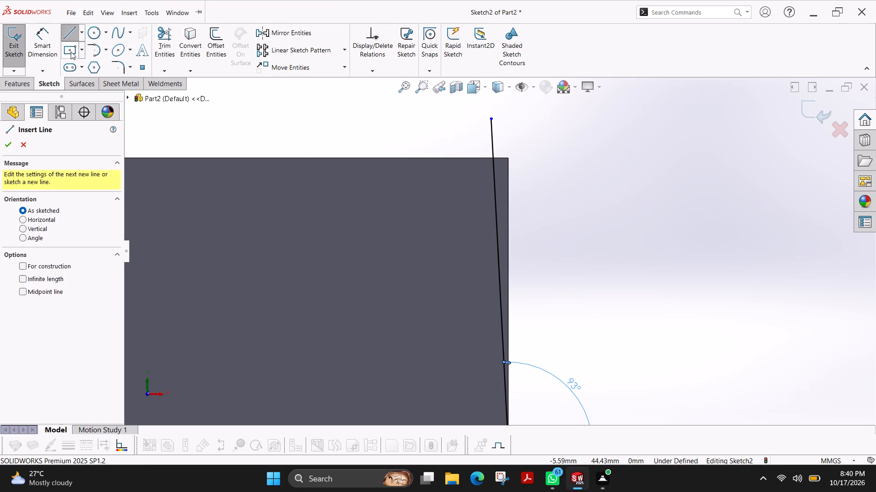
click(163, 44)
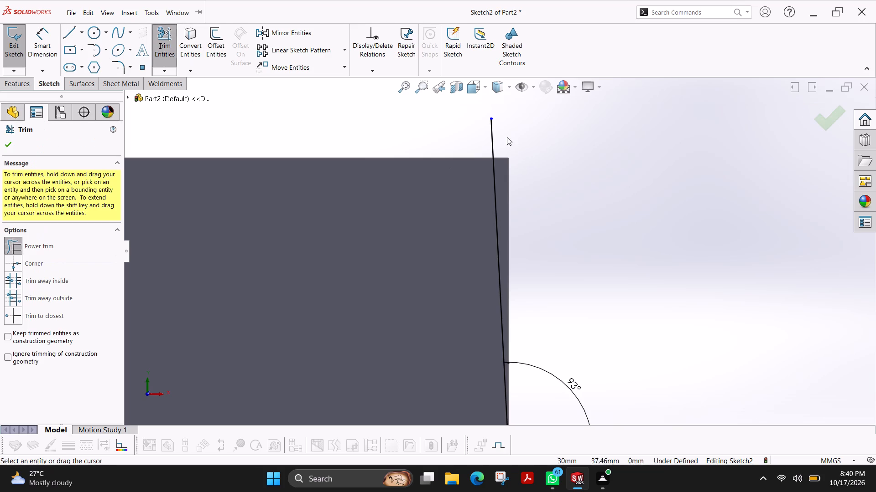
click(65, 37)
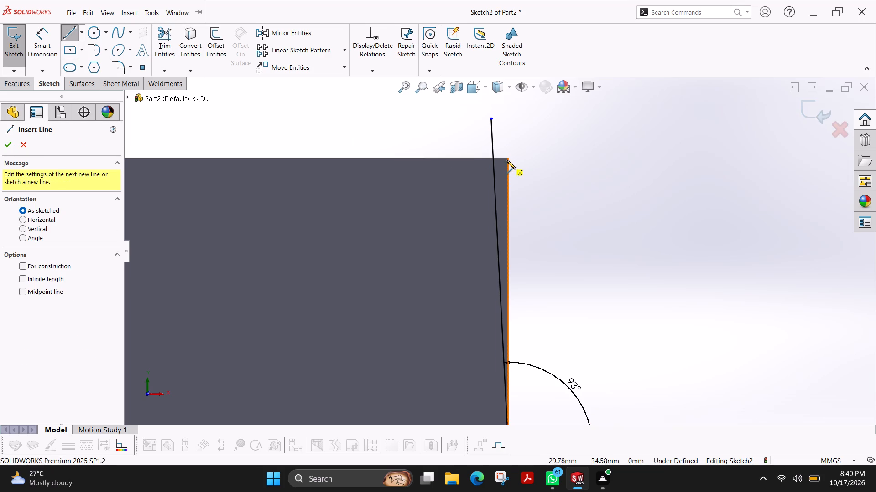
click(509, 158)
click(448, 158)
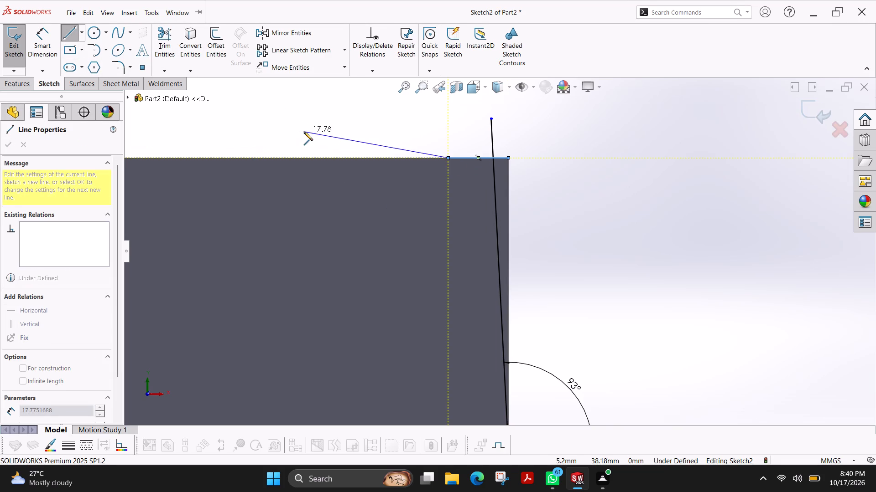
key(Escape)
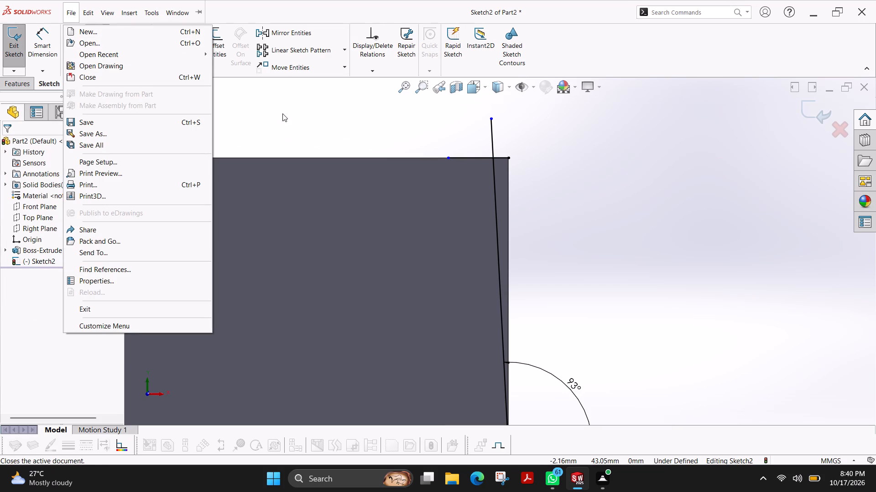
click(286, 117)
Trim away the slanted line above the top edge and the short top line's piece between the slanted line and the corner.
click(165, 39)
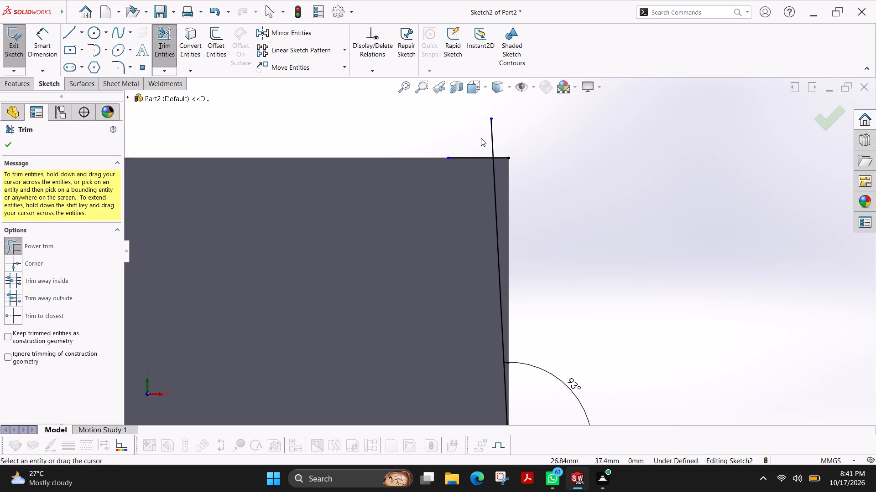
drag(480, 138, 504, 165)
Dimension the remaining short line on the top edge to a length of 1 mm.
click(49, 45)
click(467, 157)
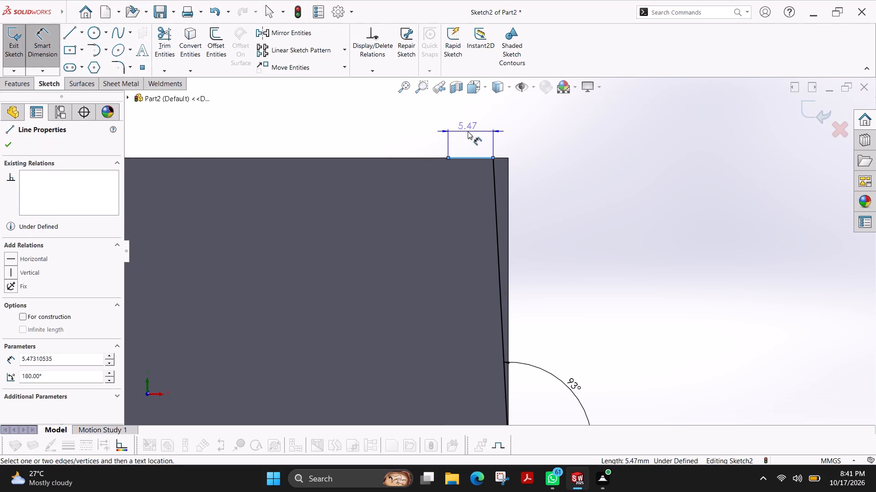
click(468, 131)
key(1)
key(Return)
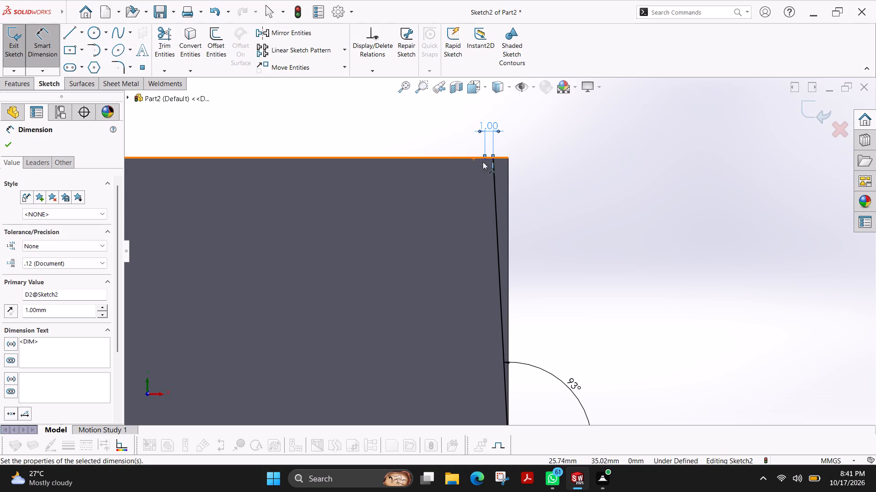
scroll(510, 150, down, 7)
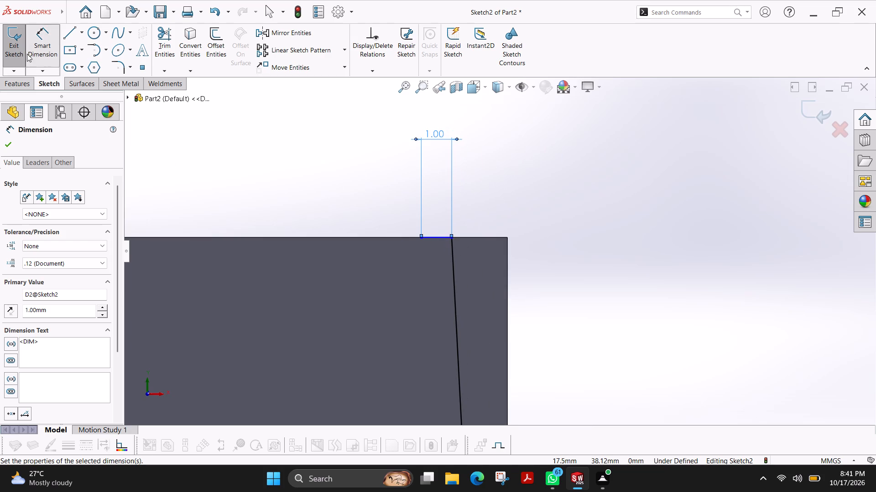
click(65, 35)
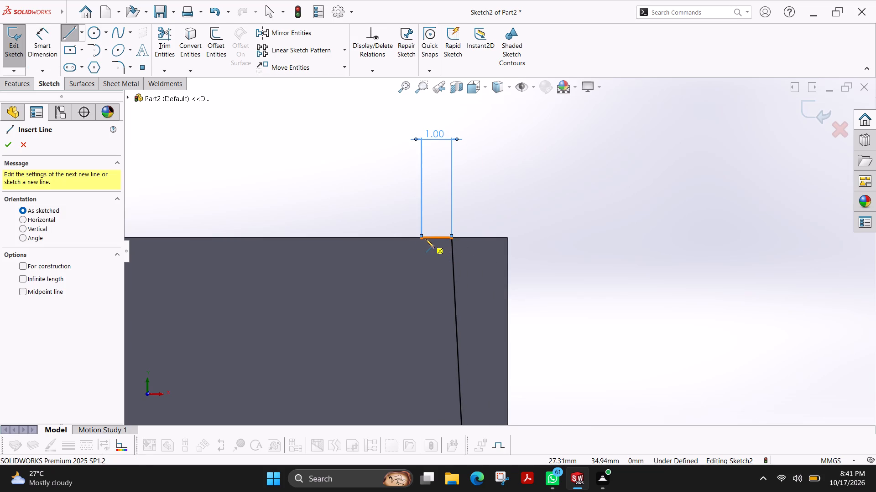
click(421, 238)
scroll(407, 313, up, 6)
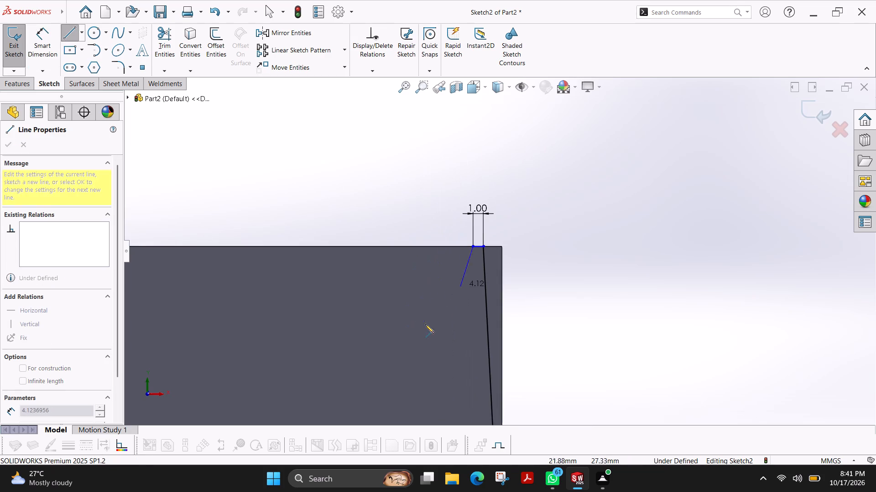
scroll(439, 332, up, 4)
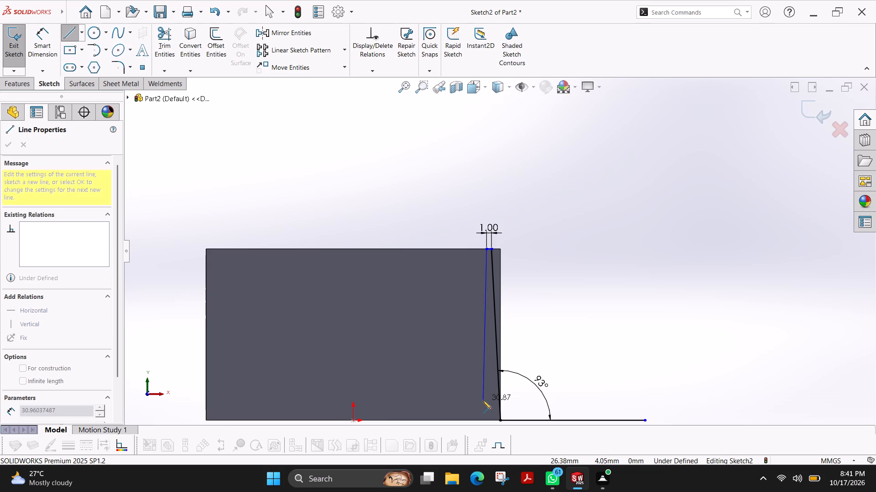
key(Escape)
Sketch a 60 mm horizontal line across the full width of the front face, about 9 mm above its bottom edge.
scroll(450, 341, up, 2)
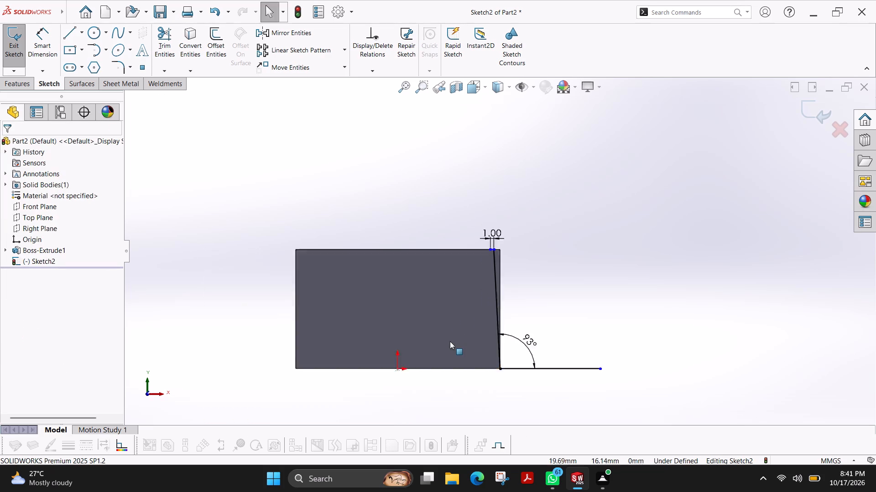
scroll(449, 341, down, 3)
click(69, 40)
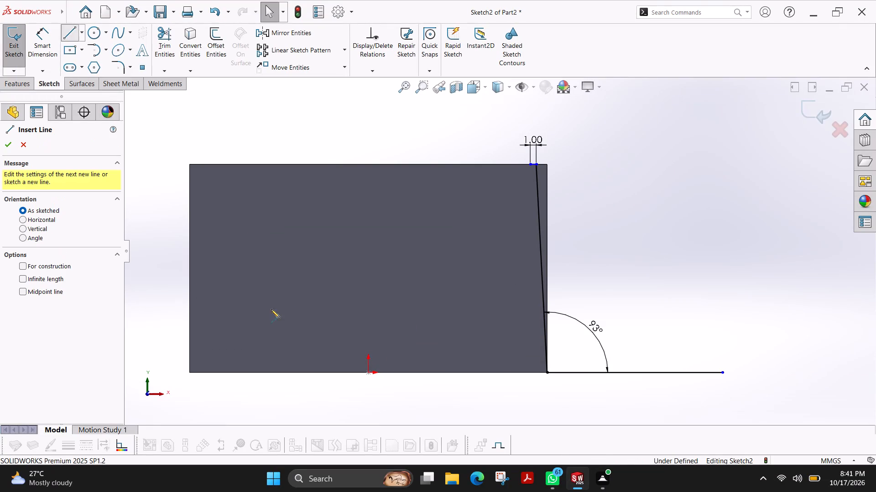
click(190, 318)
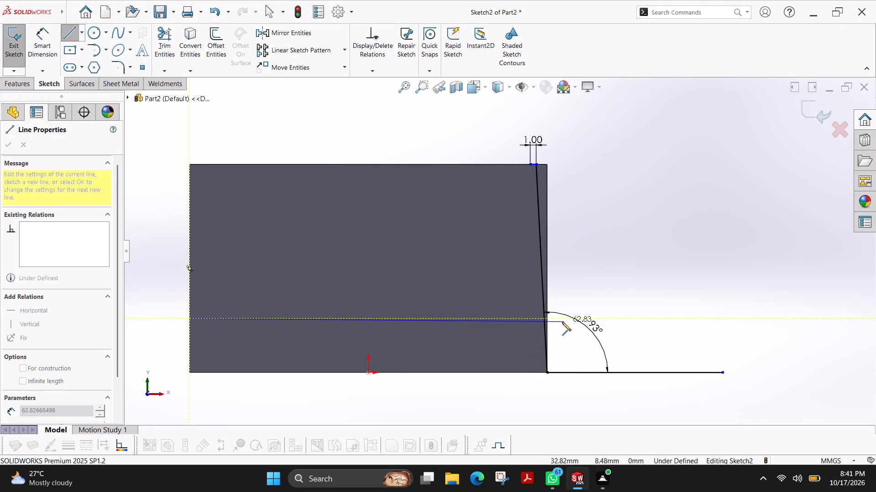
scroll(550, 320, down, 5)
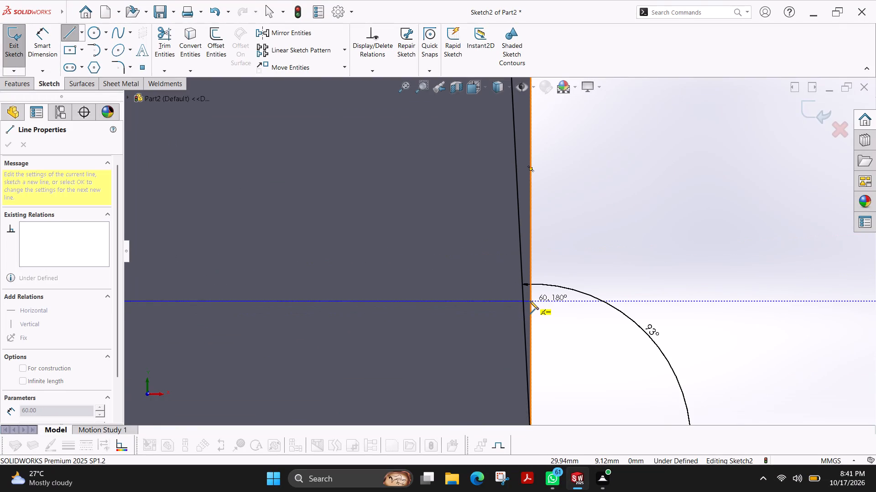
click(531, 301)
key(Escape)
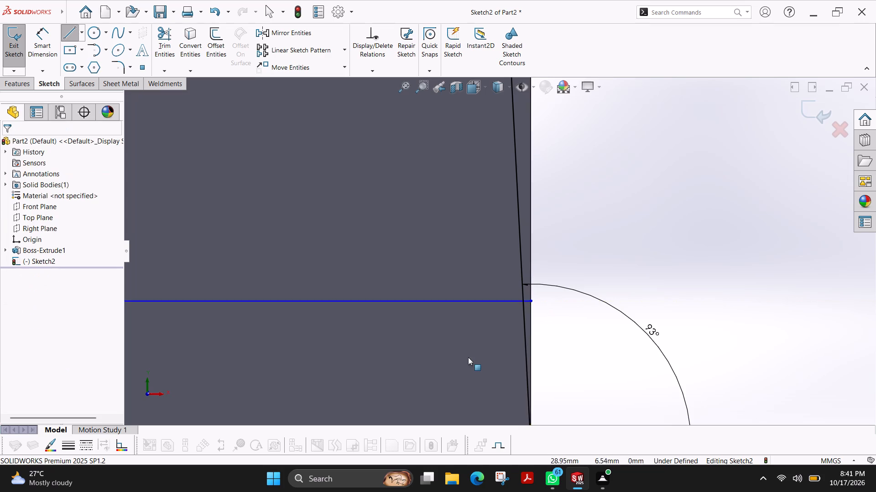
Dimension the distance between the full-width horizontal line and the block's bottom edge as 5 mm.
scroll(465, 356, up, 3)
scroll(375, 295, up, 2)
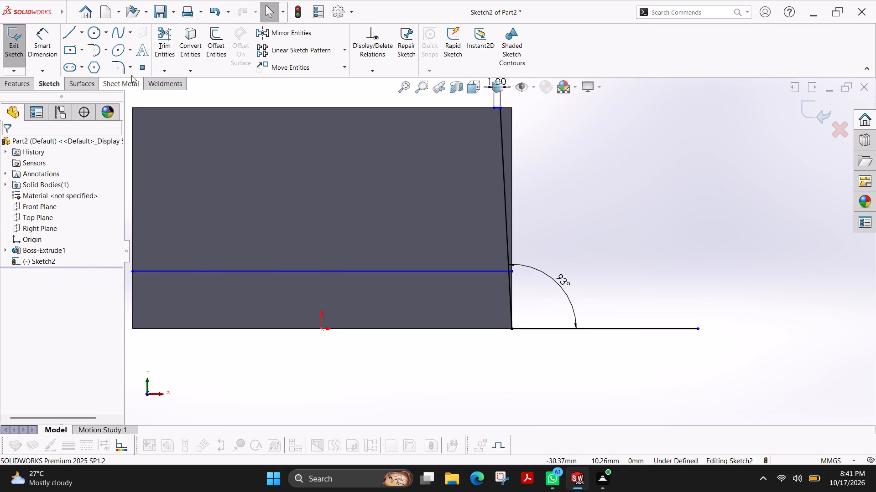
click(43, 48)
click(240, 270)
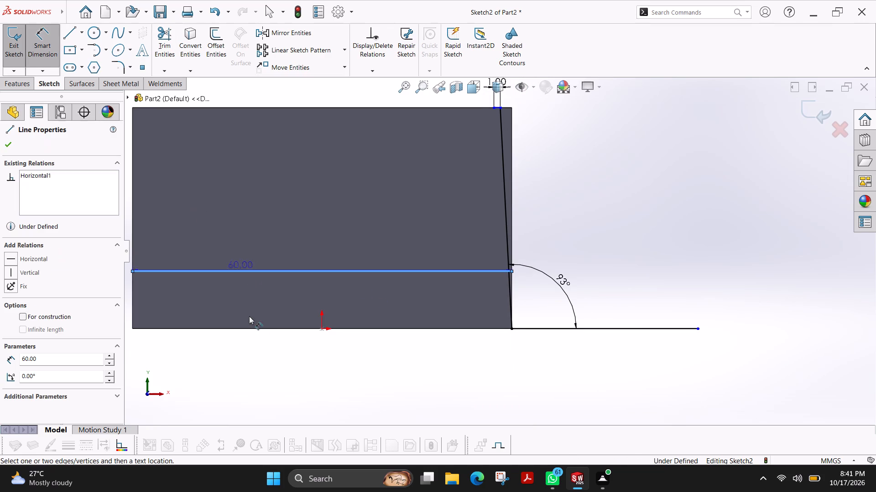
click(256, 328)
scroll(211, 296, up, 2)
scroll(216, 286, down, 2)
click(234, 280)
key(5)
key(Return)
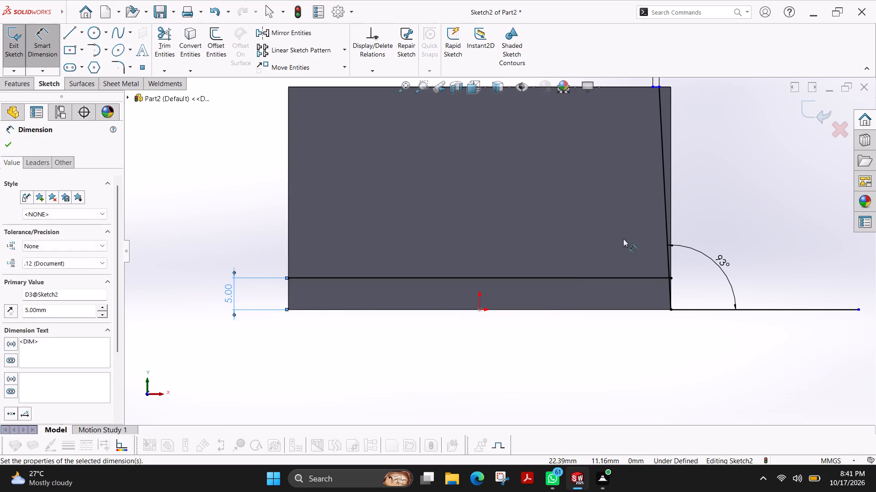
Sketch a slanted line about 30 mm long from the inner end of the 1 mm line down to the full-width horizontal line.
scroll(634, 233, up, 1)
scroll(609, 220, down, 1)
scroll(605, 204, up, 1)
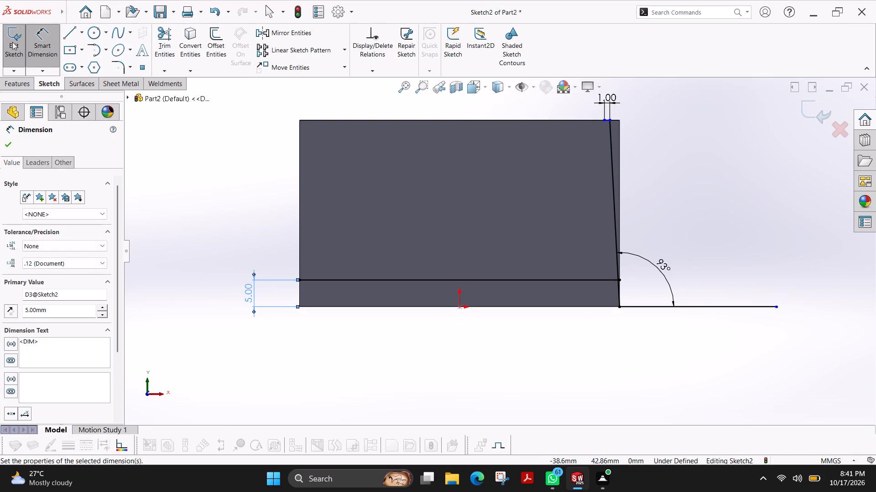
click(77, 32)
scroll(616, 180, down, 1)
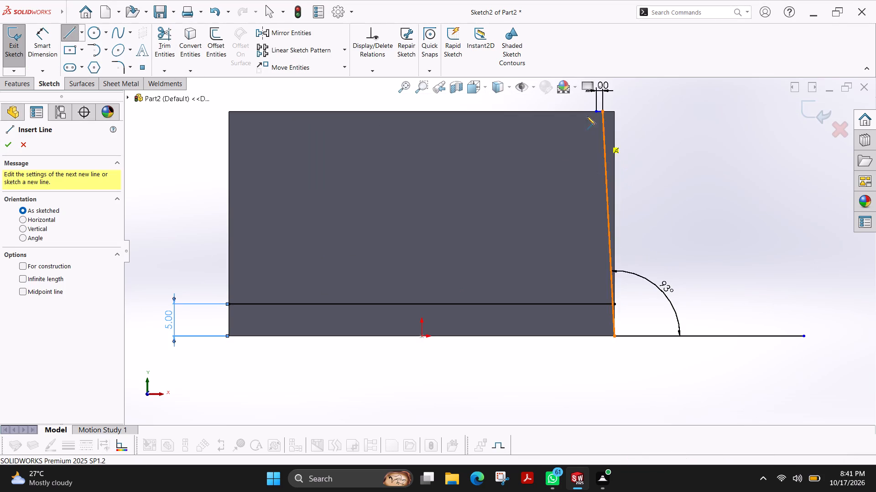
click(597, 112)
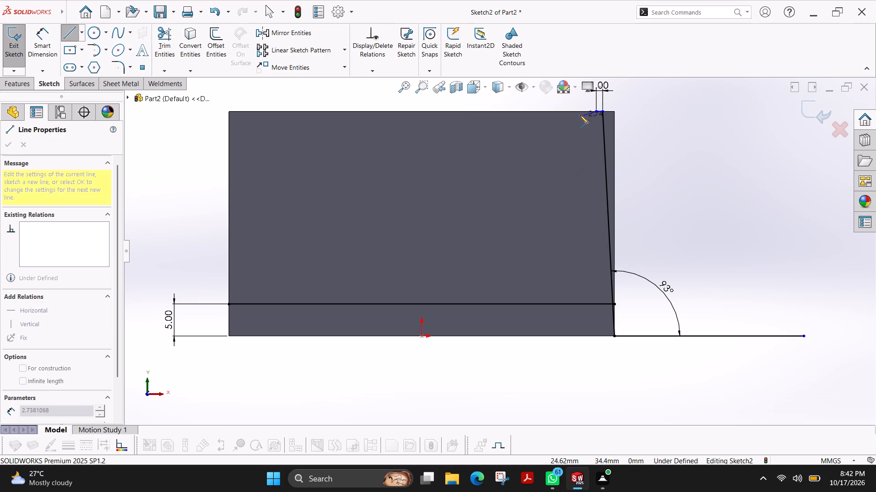
click(587, 303)
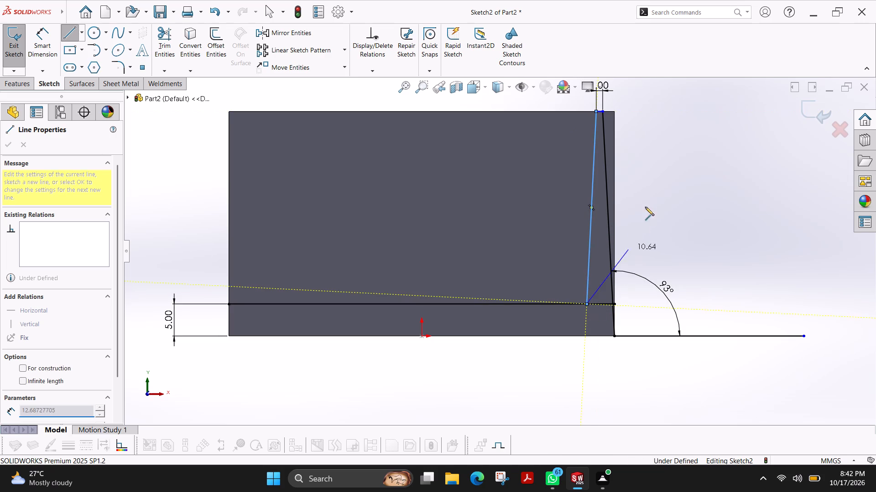
key(Escape)
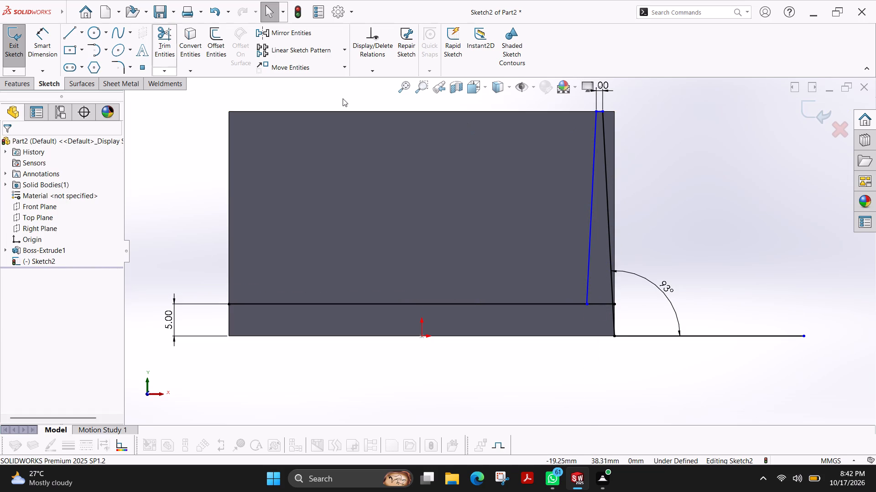
Sketch a line about 2.9 mm long along the block's top edge, running inward from the inner end of the 1 mm line.
scroll(362, 101, down, 1)
scroll(594, 138, down, 4)
scroll(729, 144, up, 1)
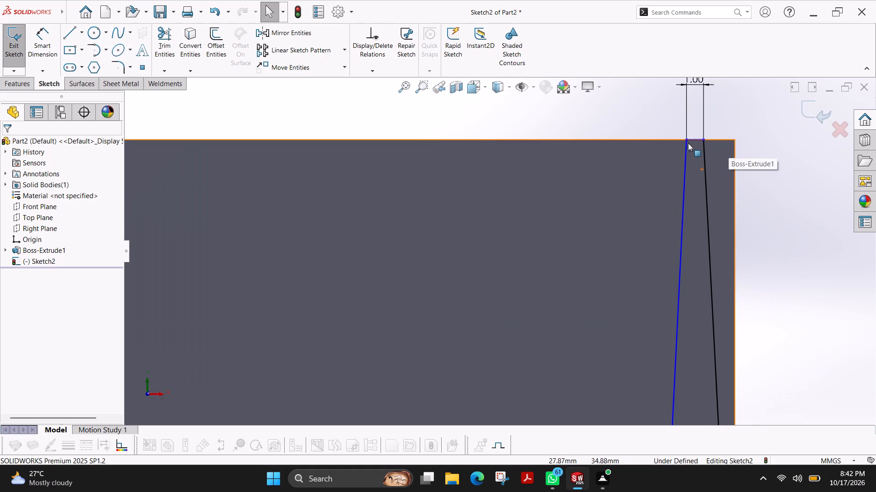
scroll(686, 145, down, 2)
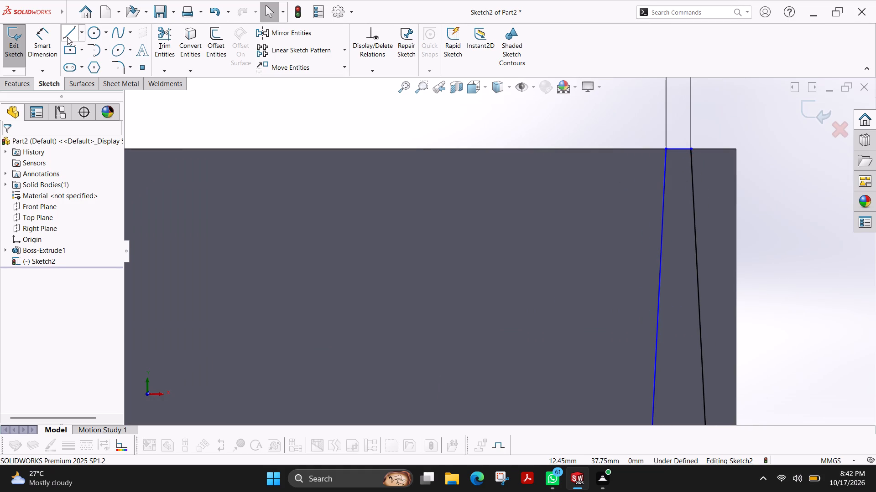
click(68, 37)
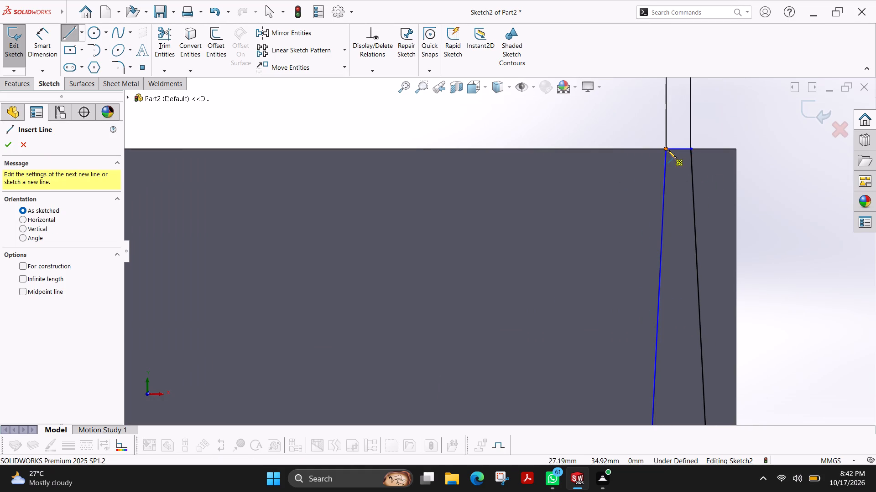
click(667, 149)
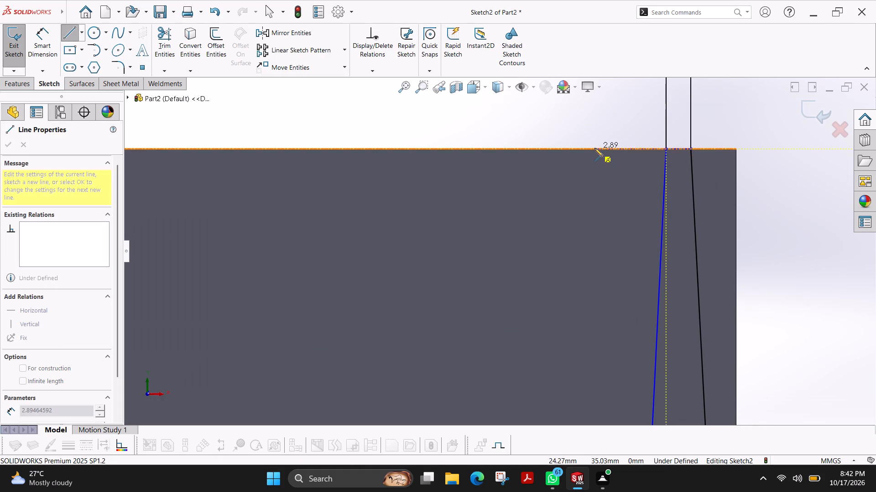
click(594, 148)
key(Escape)
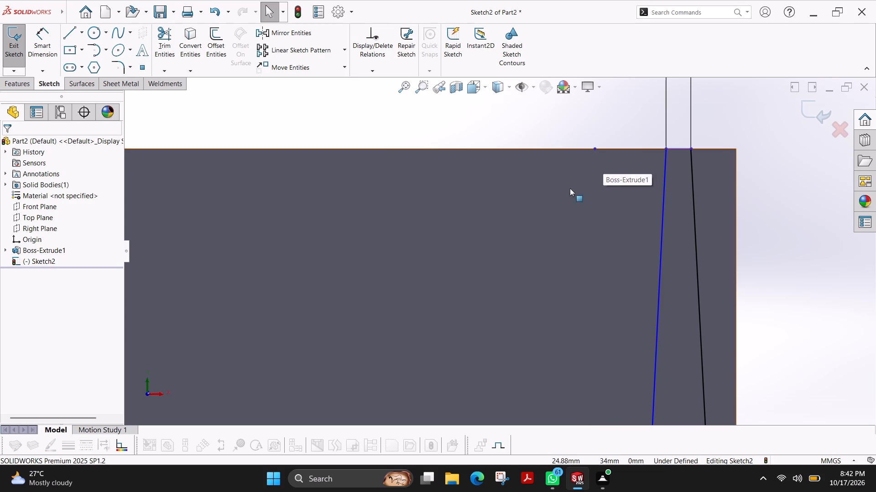
Dimension the angle between the new top-edge line and the inner slanted line as 87°.
click(49, 39)
click(620, 151)
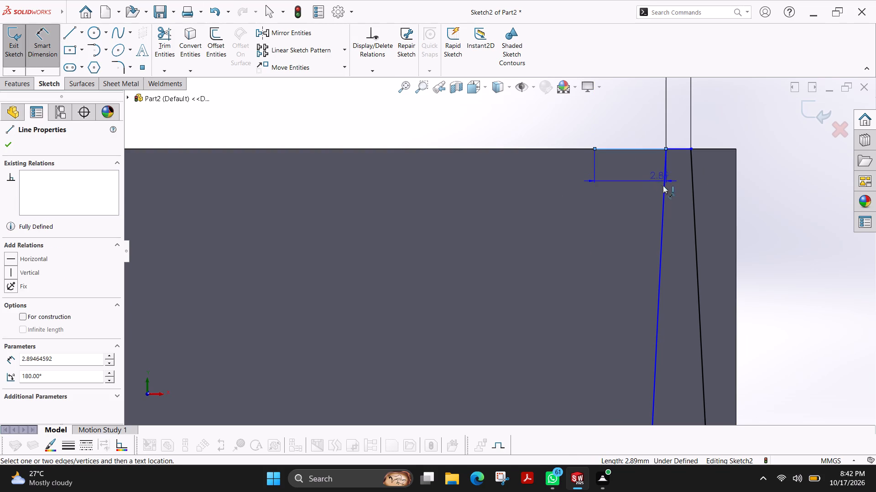
click(663, 192)
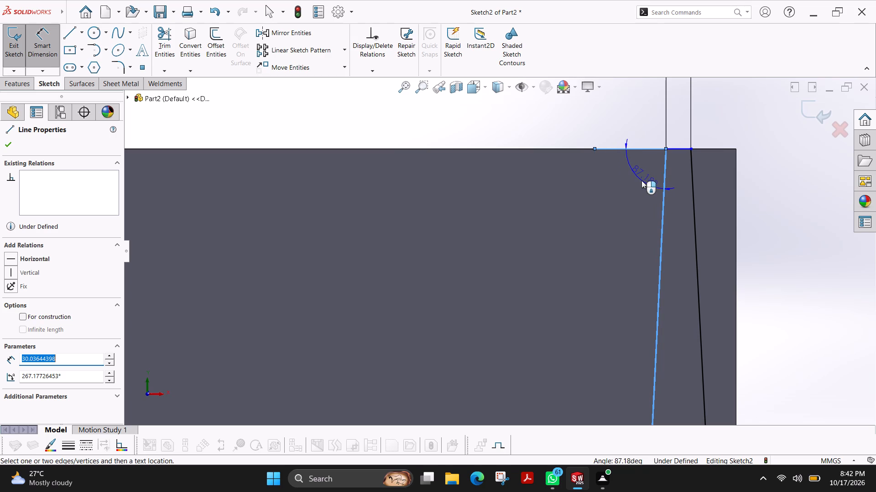
click(640, 180)
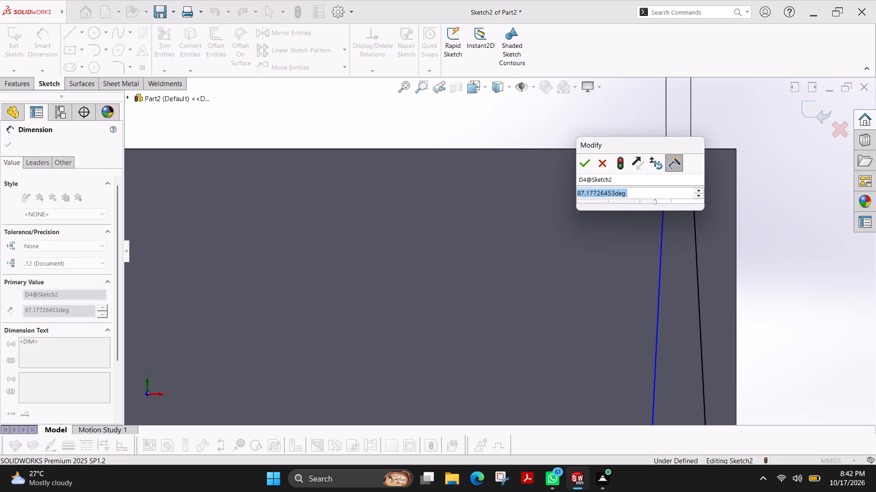
key(8)
key(7)
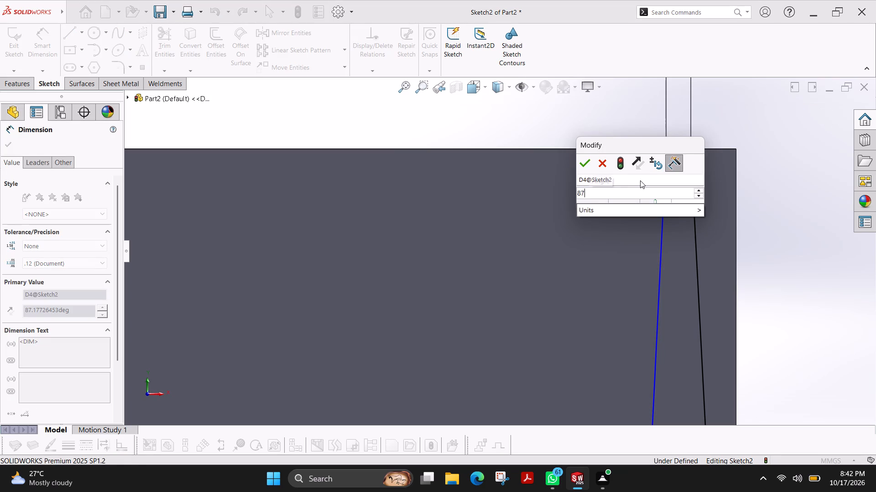
key(Return)
Sketch a line about 2 mm long on the full-width horizontal line, running inward from the lower end of the inner slanted line.
scroll(676, 258, up, 2)
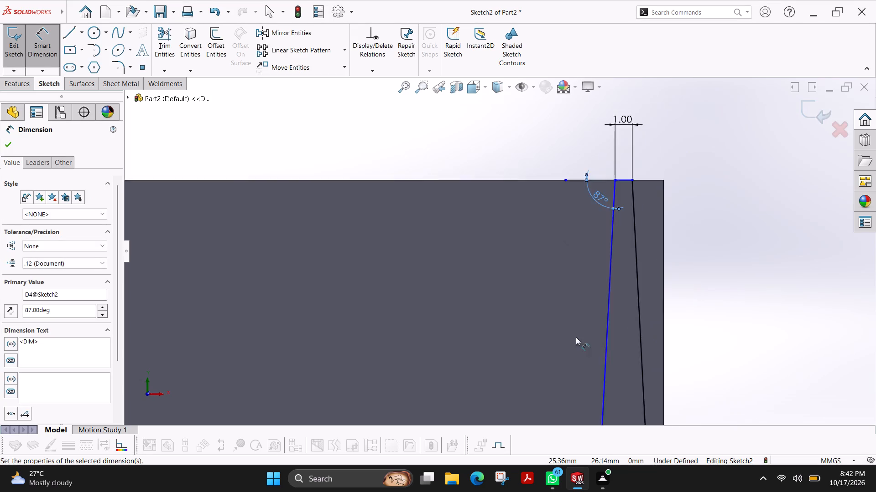
scroll(576, 337, up, 6)
scroll(521, 350, up, 3)
scroll(522, 350, down, 5)
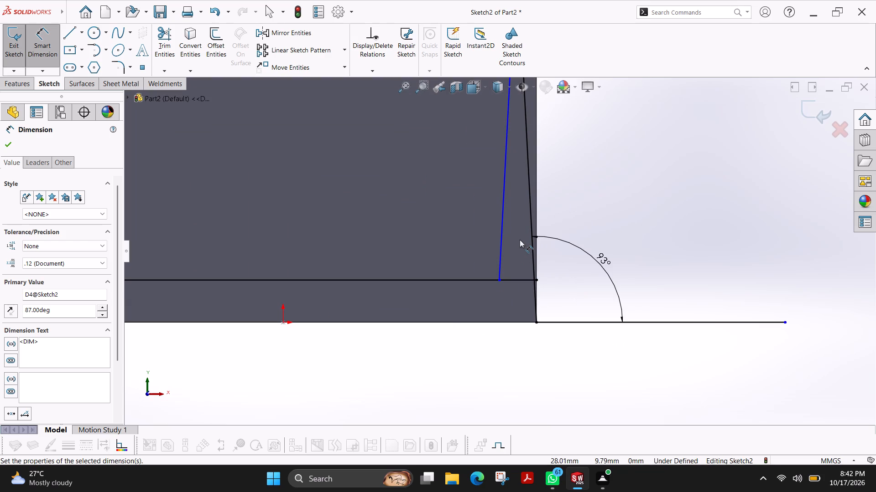
scroll(518, 238, down, 4)
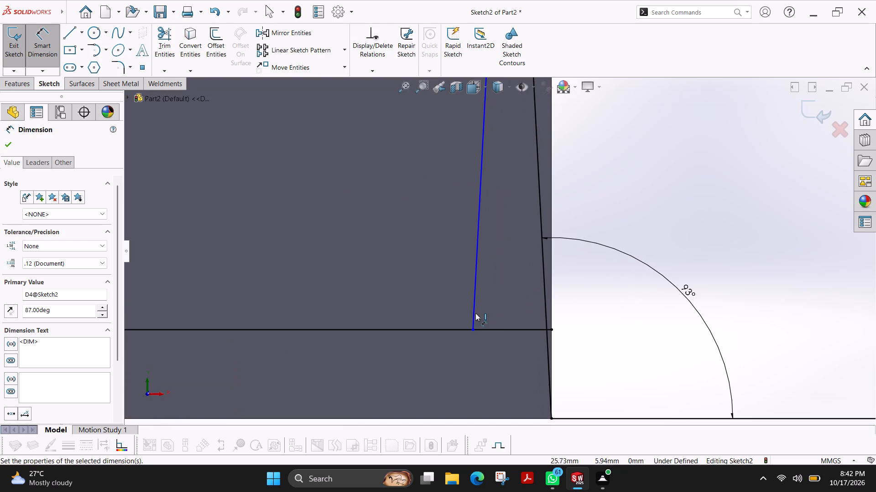
click(72, 35)
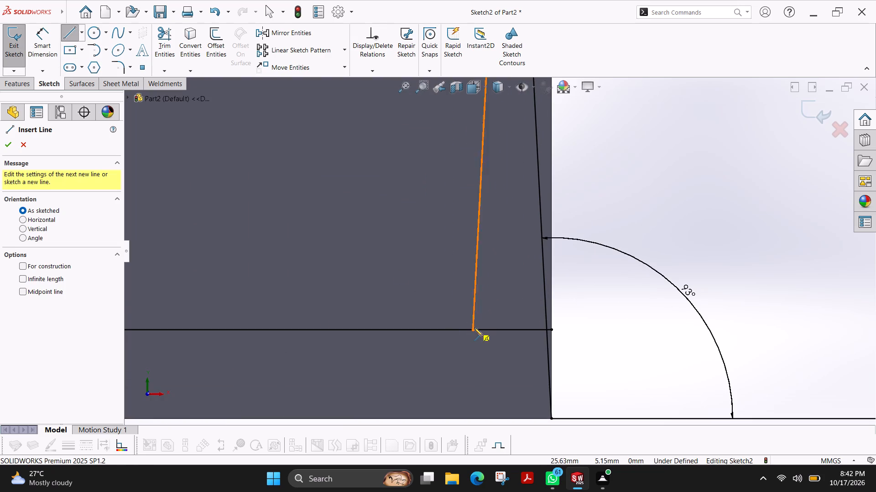
click(474, 330)
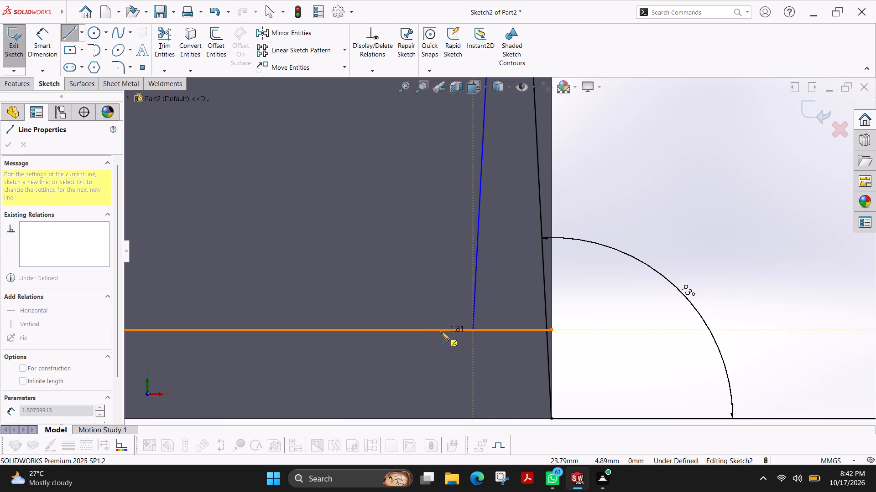
click(438, 332)
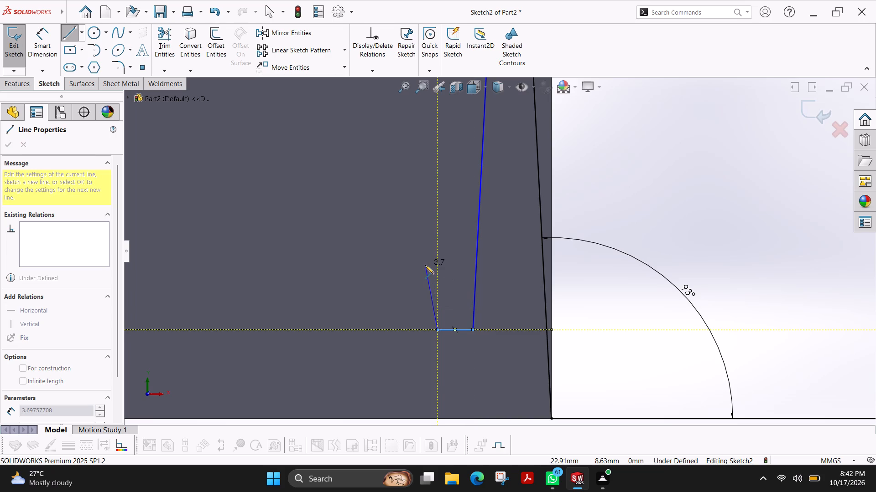
key(Escape)
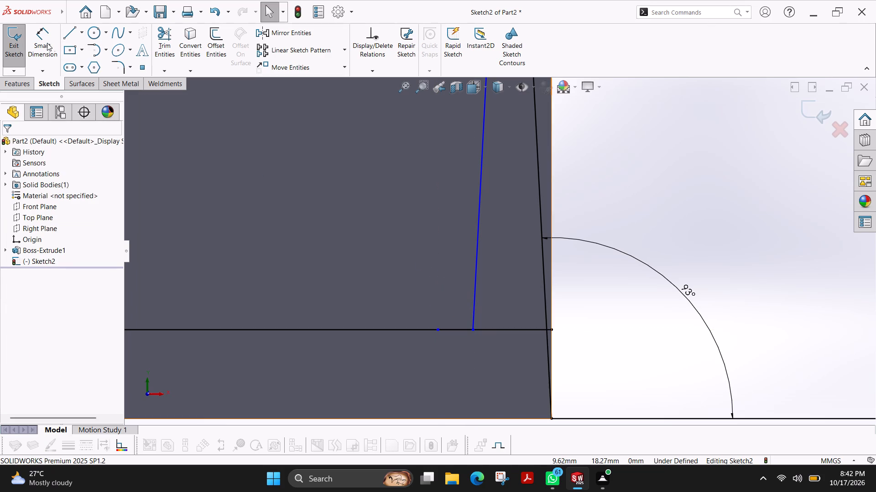
Dimension the distance between the two endpoints of the short line on the full-width horizontal line as 1 mm.
click(42, 43)
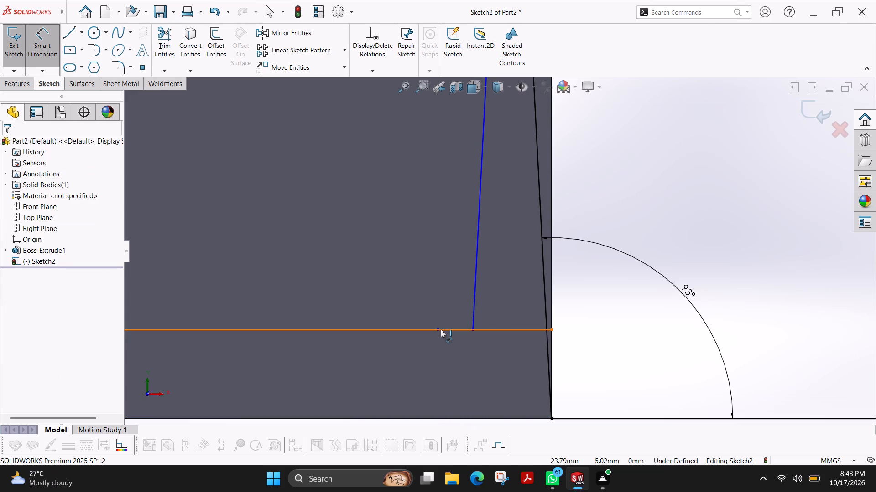
click(438, 329)
click(473, 330)
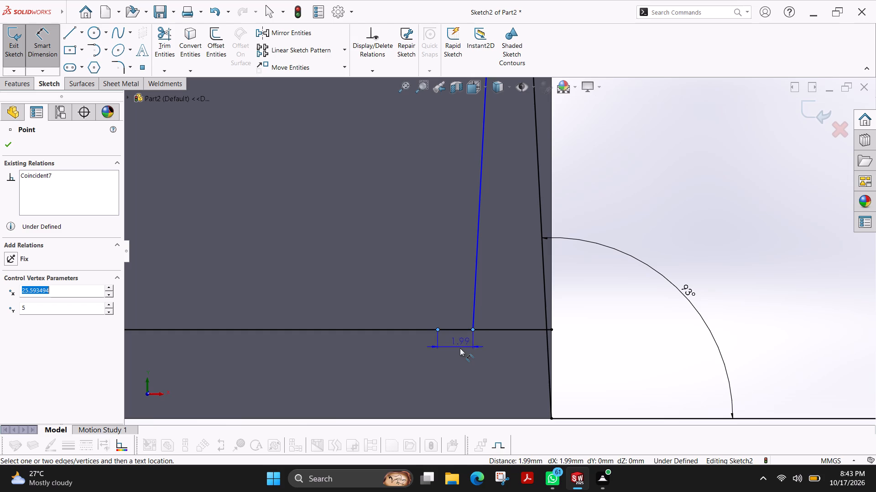
click(459, 366)
key(1)
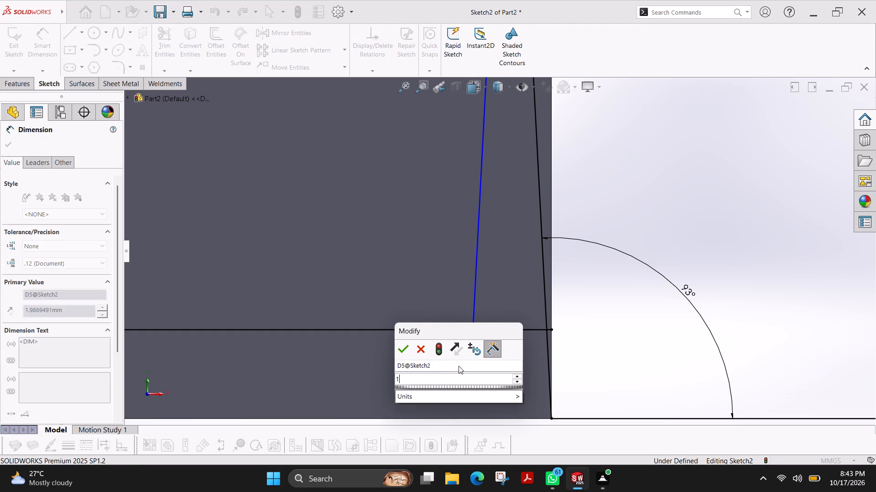
key(Return)
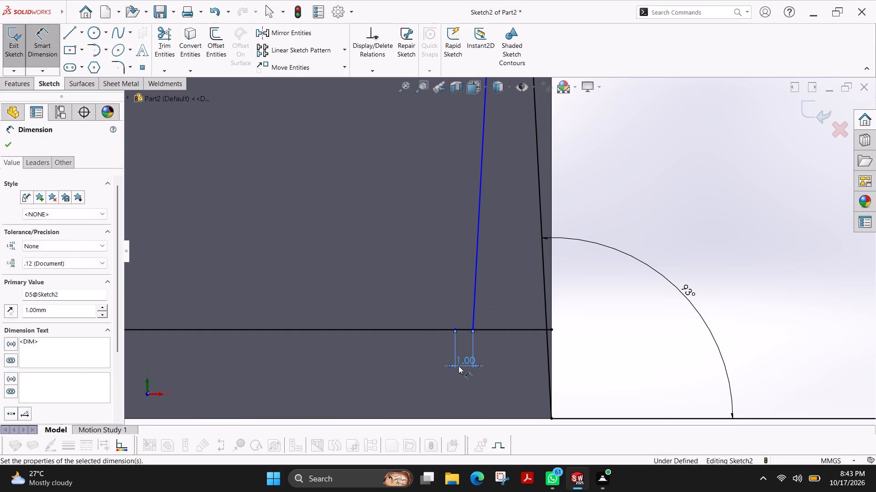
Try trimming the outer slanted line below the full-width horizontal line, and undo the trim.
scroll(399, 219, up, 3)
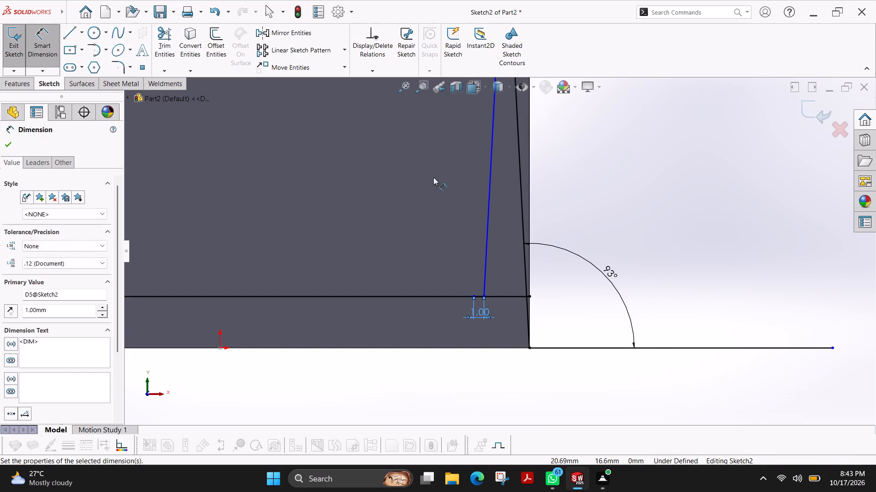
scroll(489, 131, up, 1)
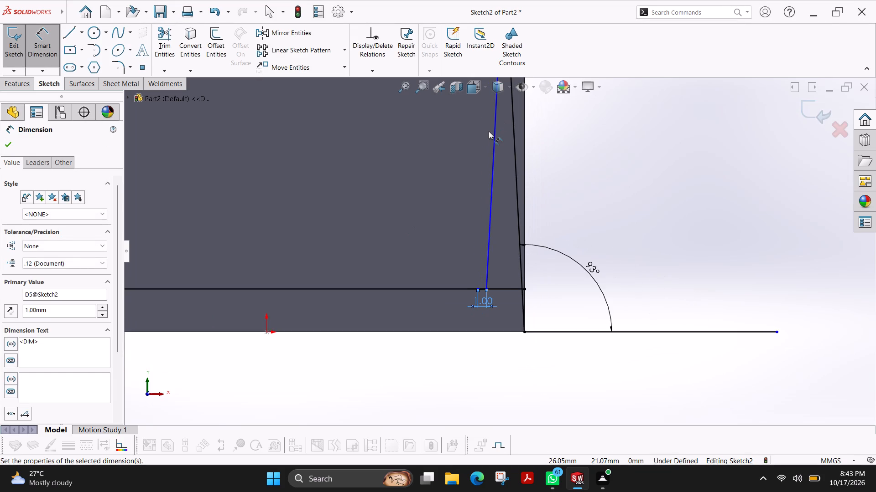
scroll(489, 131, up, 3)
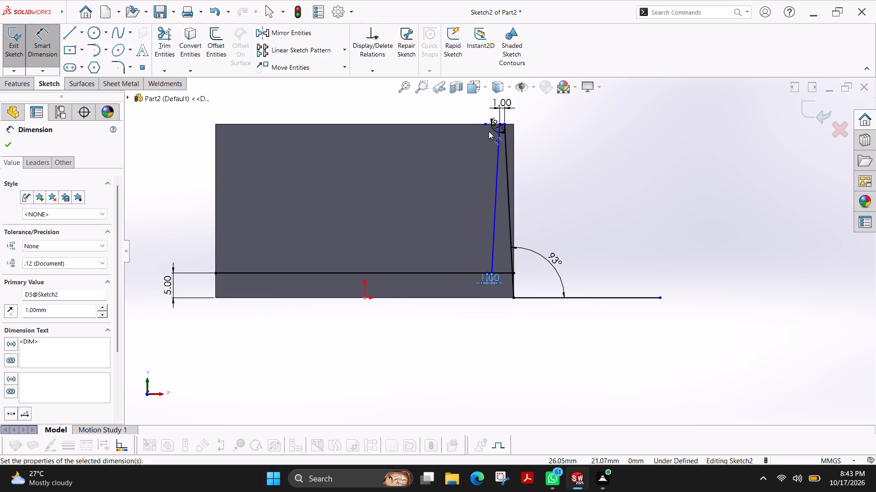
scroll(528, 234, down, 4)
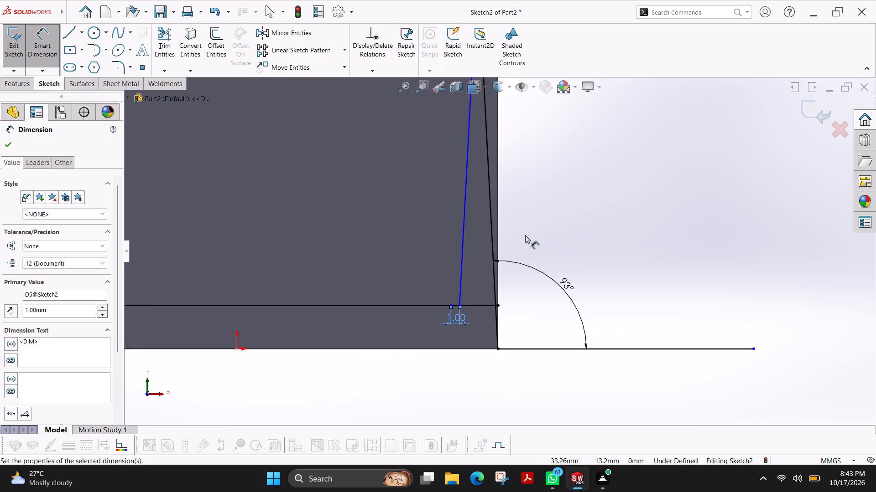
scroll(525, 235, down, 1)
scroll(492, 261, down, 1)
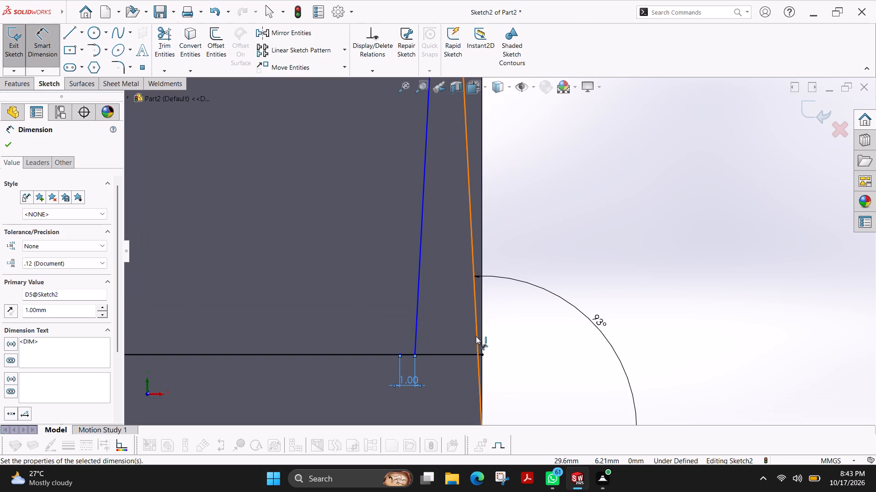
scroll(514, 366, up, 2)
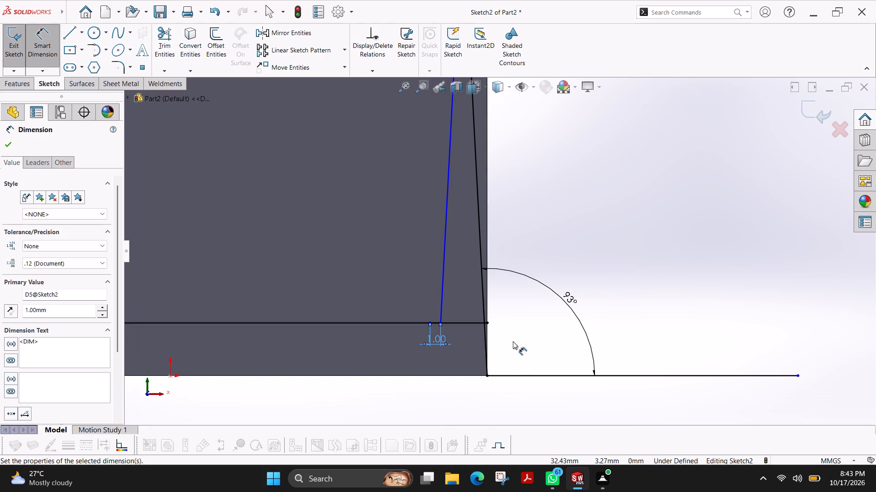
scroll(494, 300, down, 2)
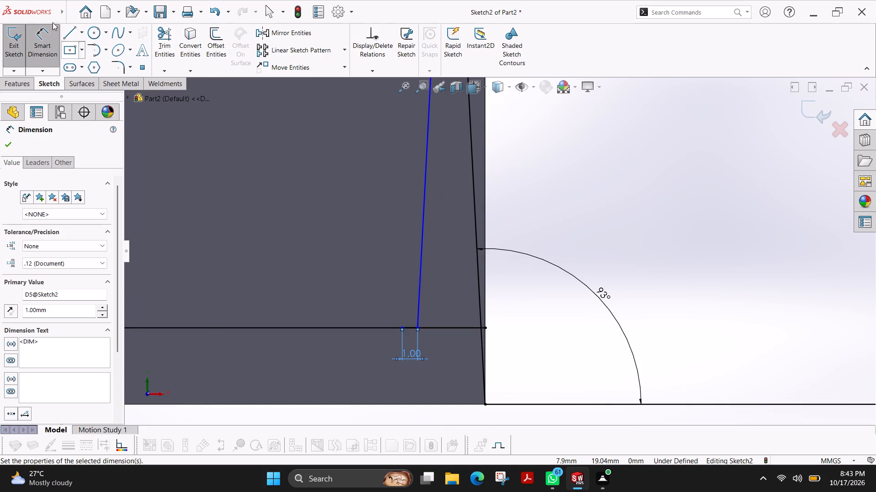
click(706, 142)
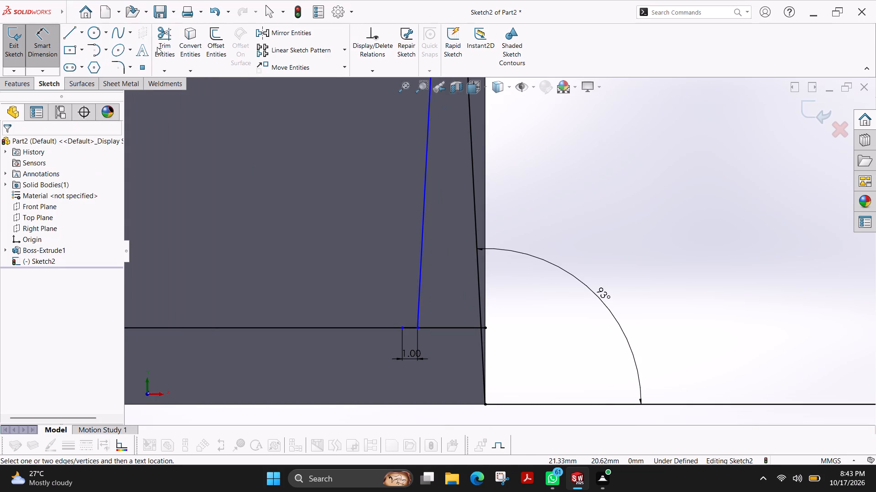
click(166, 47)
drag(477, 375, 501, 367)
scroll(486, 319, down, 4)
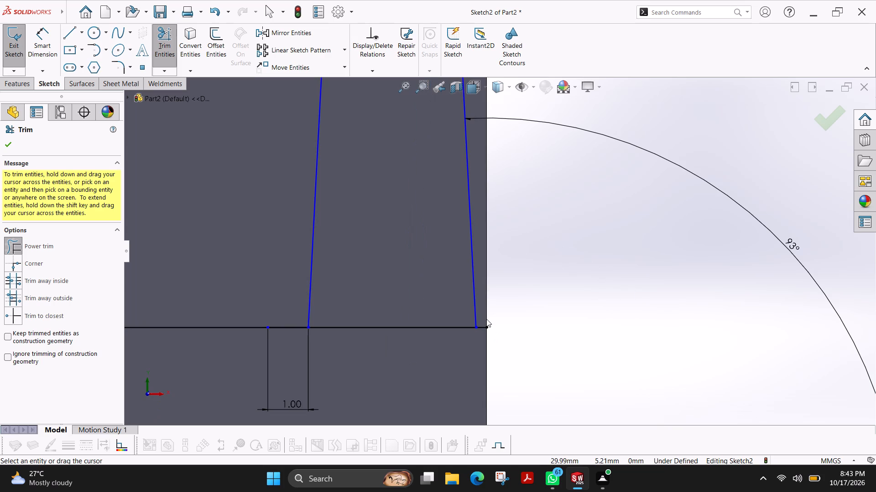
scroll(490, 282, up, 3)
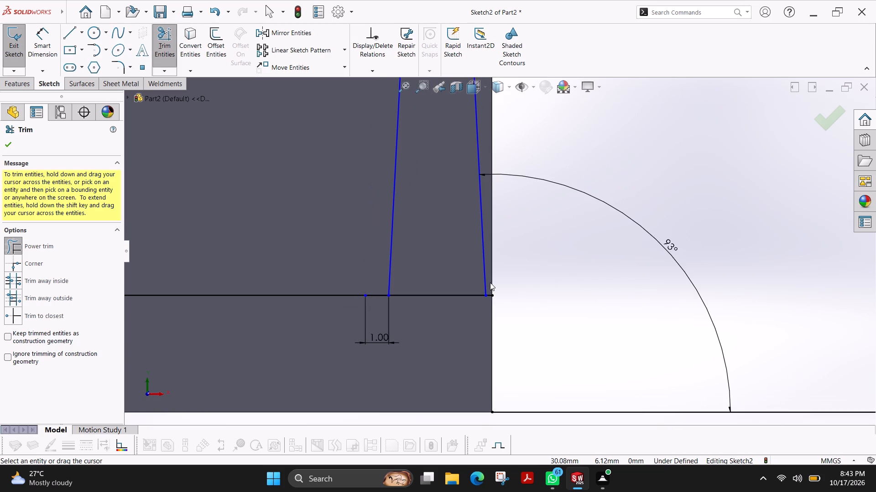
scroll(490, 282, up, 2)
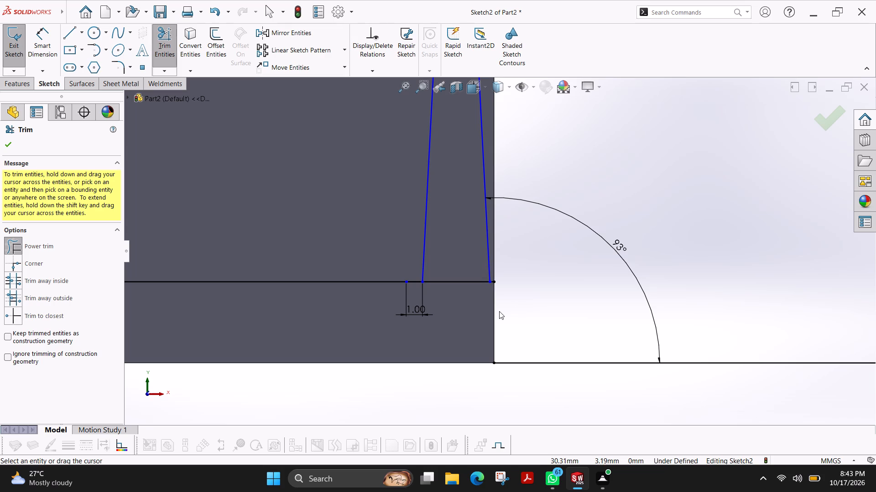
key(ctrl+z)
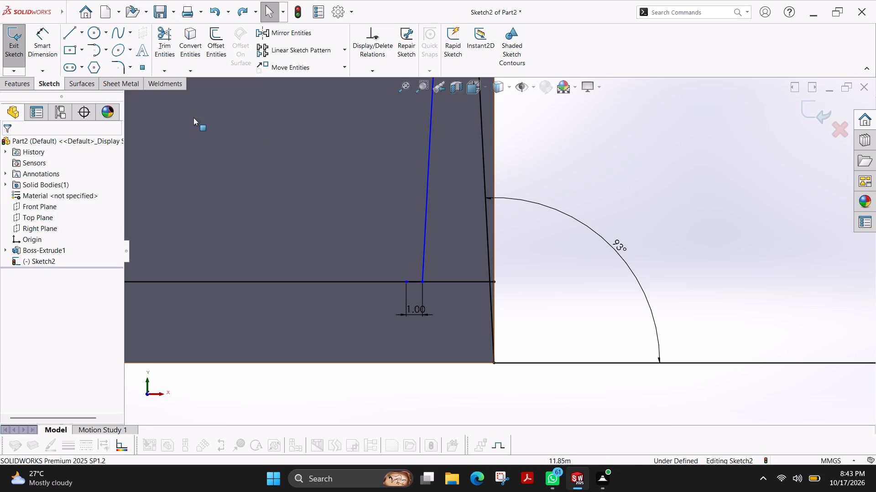
Start a linear sketch pattern with the outer slanted line, the short top-edge line between the slanted lines, and the inner slanted line as entities.
click(344, 48)
click(314, 70)
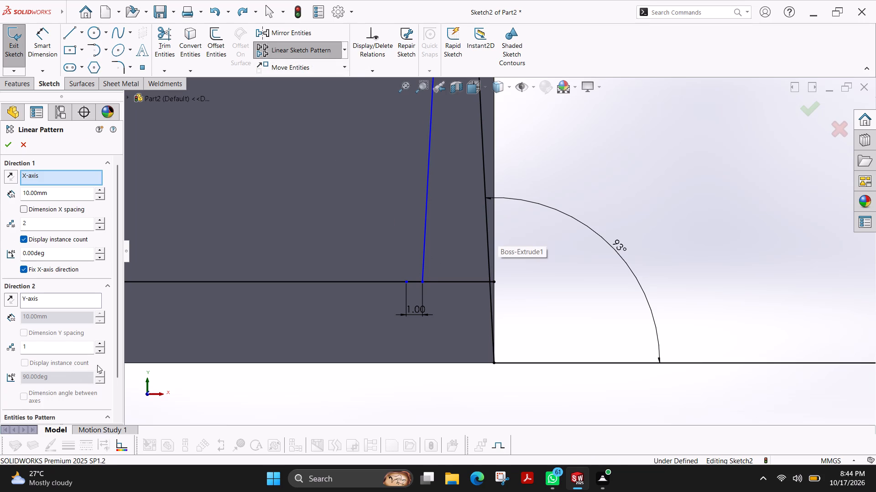
scroll(112, 365, down, 4)
click(78, 394)
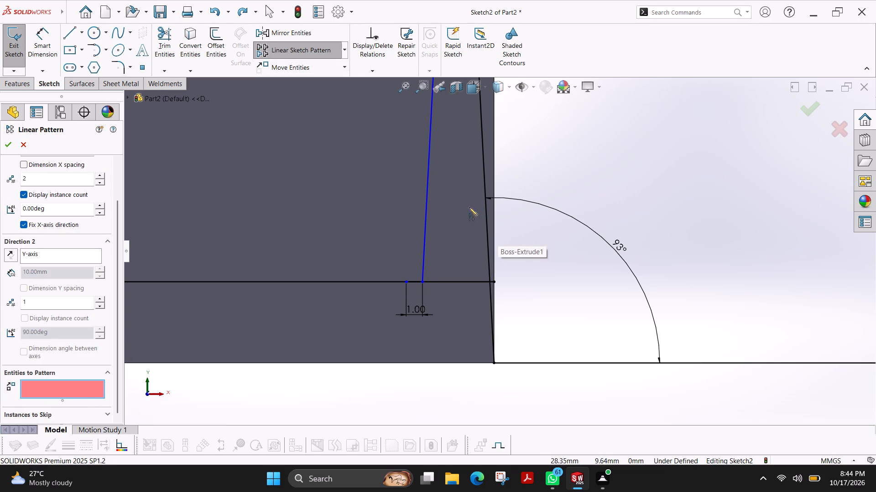
click(485, 222)
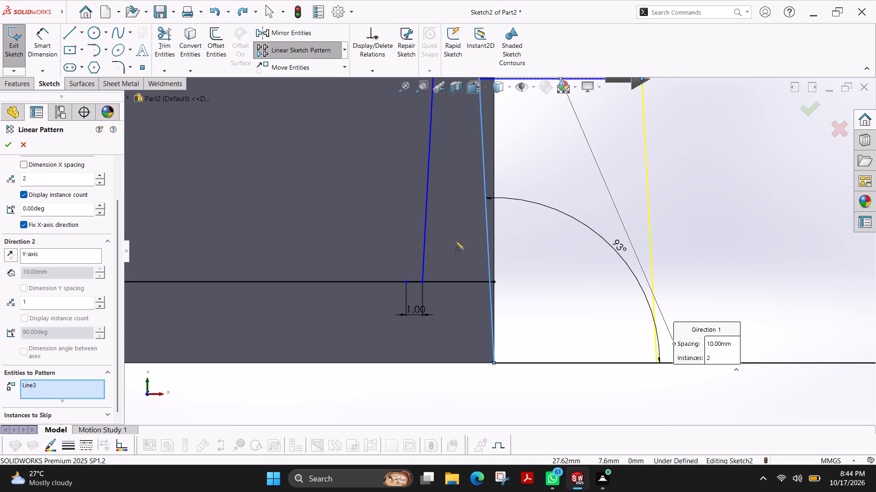
scroll(459, 198, up, 6)
scroll(501, 127, down, 4)
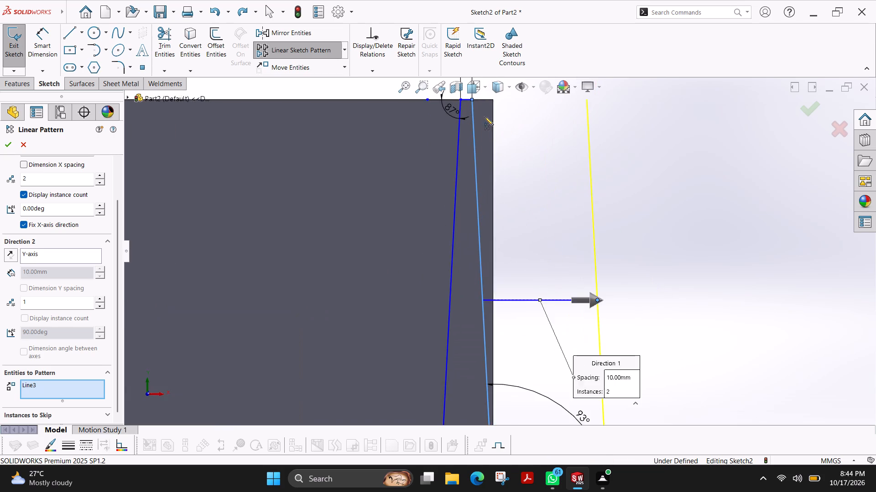
scroll(485, 117, down, 4)
scroll(438, 130, down, 3)
scroll(454, 110, up, 1)
scroll(456, 112, down, 2)
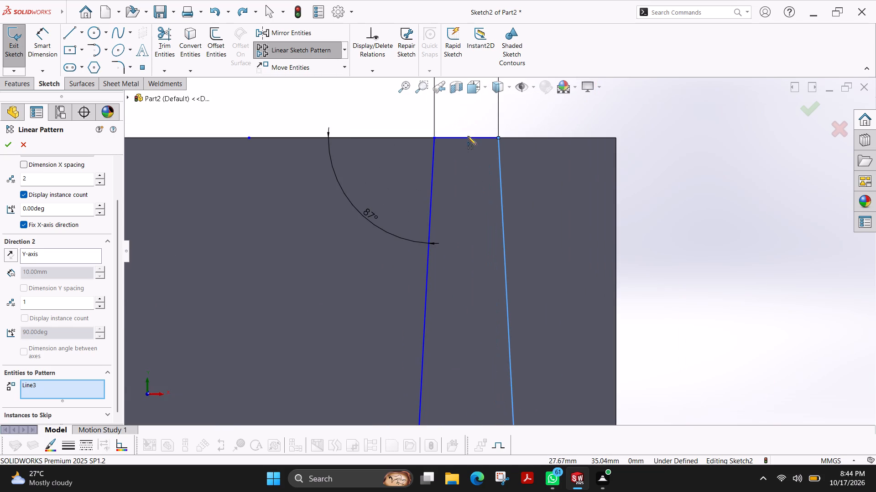
click(472, 138)
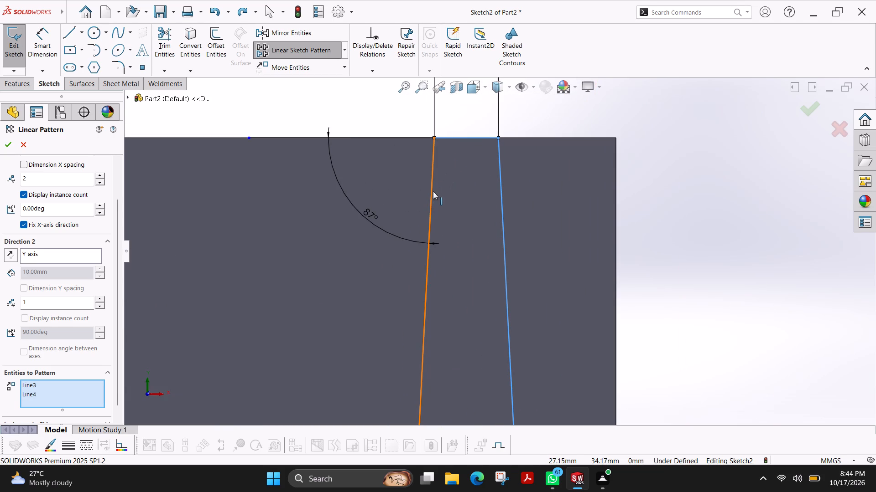
click(433, 191)
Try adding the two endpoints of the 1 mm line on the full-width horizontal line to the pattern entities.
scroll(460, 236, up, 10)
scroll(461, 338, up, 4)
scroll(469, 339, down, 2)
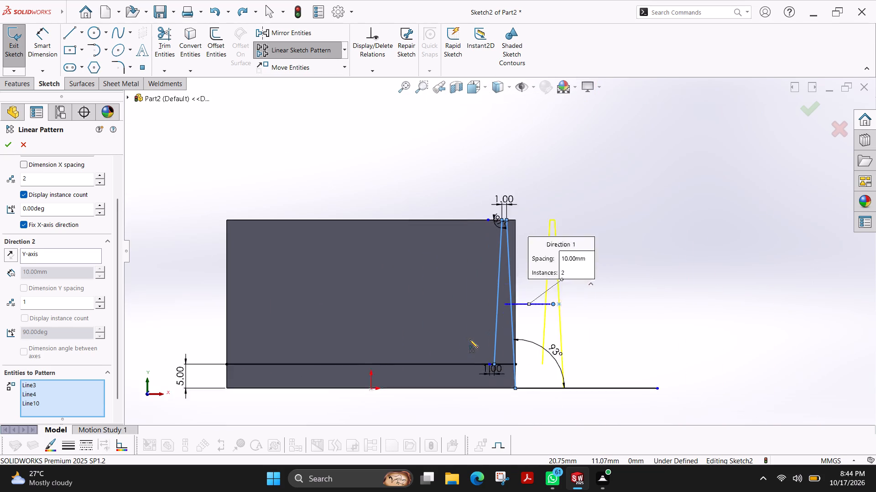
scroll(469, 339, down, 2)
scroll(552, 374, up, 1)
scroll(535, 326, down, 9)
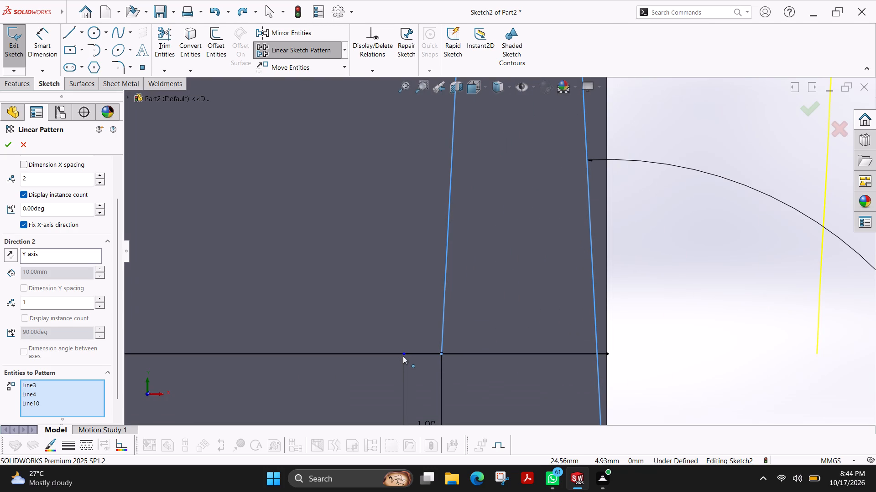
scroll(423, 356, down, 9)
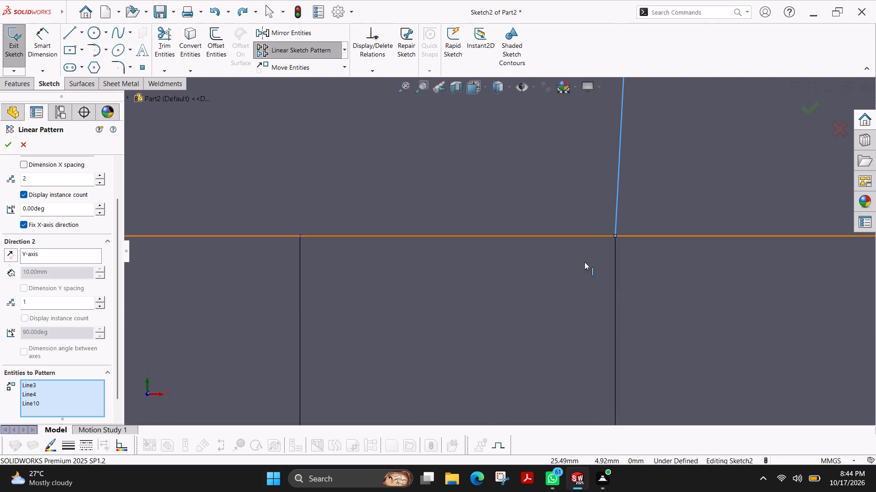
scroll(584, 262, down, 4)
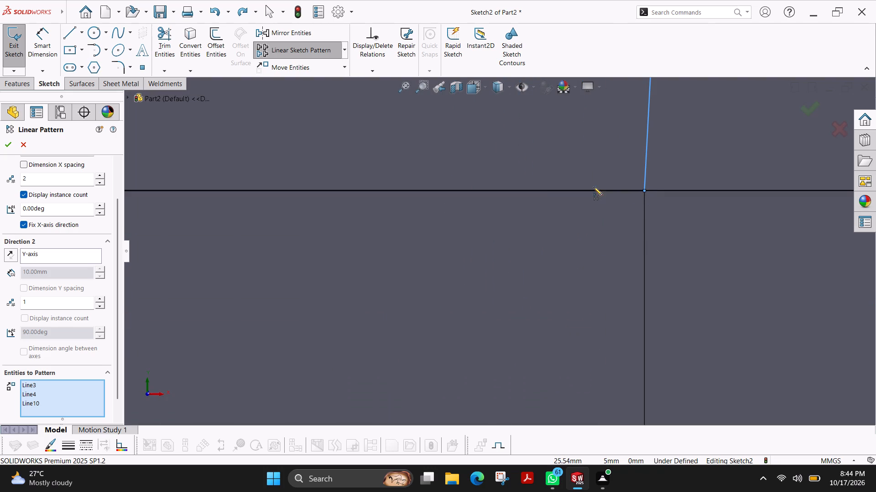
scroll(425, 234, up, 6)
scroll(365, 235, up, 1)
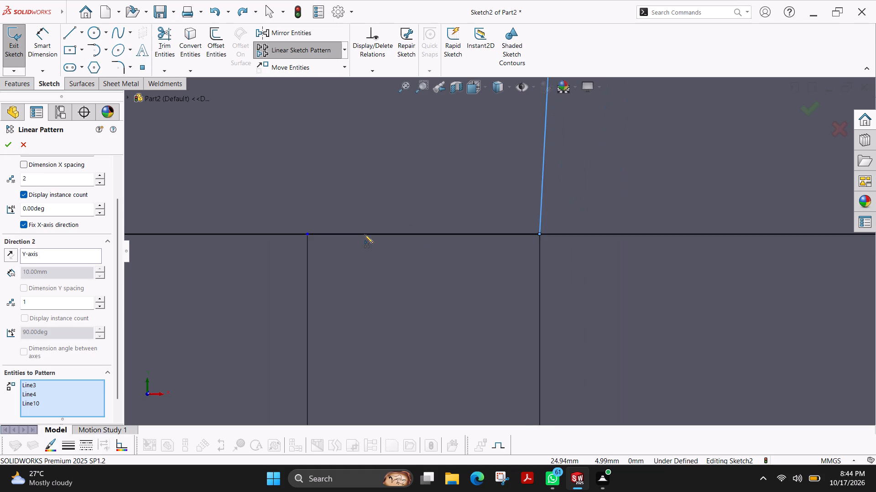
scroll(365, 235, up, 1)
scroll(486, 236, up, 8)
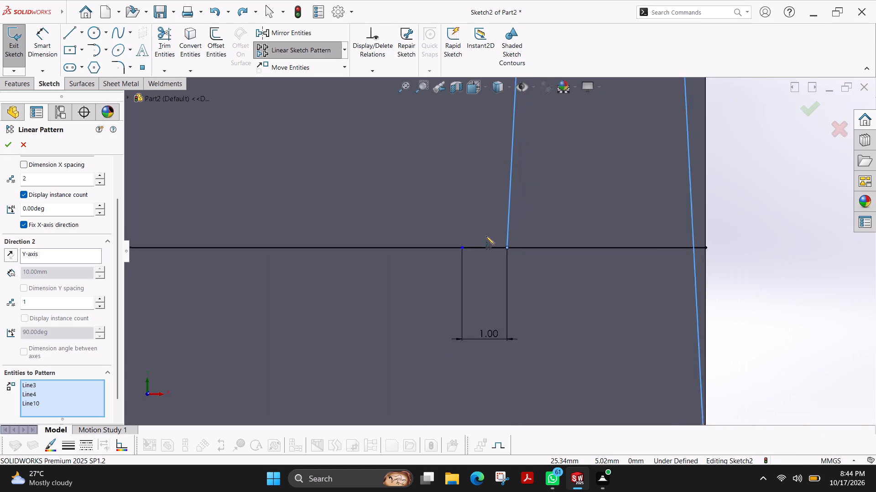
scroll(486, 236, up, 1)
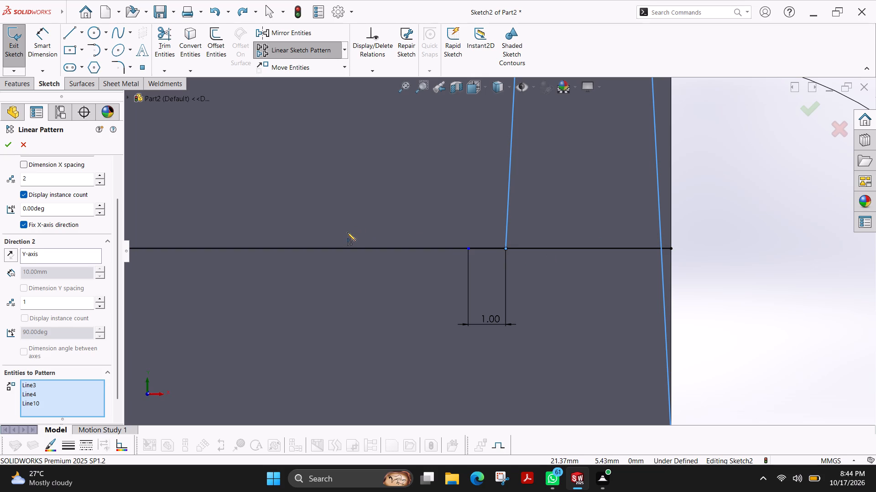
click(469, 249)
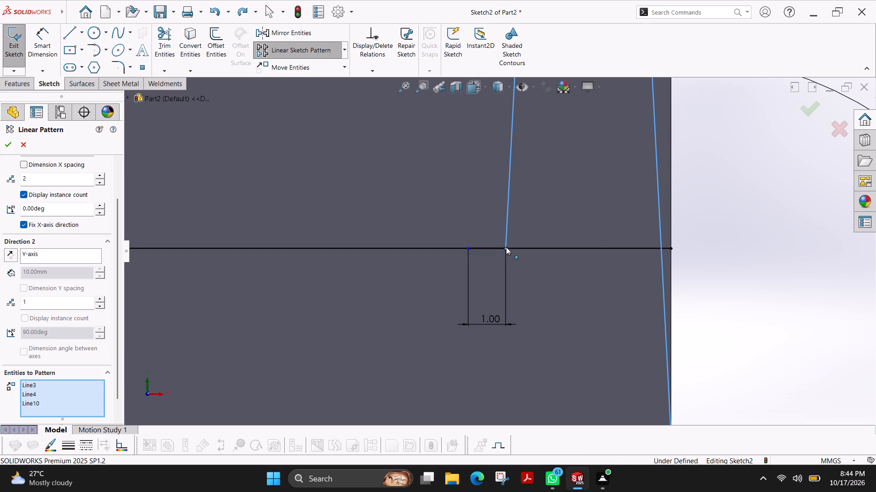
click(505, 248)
Reverse the pattern's X-axis direction so the copied profile runs inward across the block's front face.
scroll(421, 199, up, 5)
scroll(496, 154, up, 3)
scroll(496, 154, down, 2)
scroll(496, 154, up, 6)
scroll(496, 154, down, 4)
scroll(524, 307, up, 4)
scroll(503, 342, down, 5)
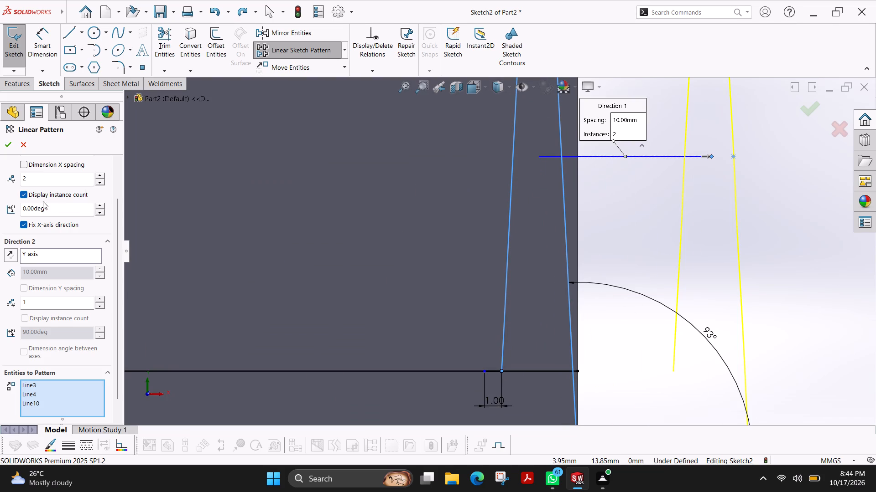
scroll(120, 181, up, 2)
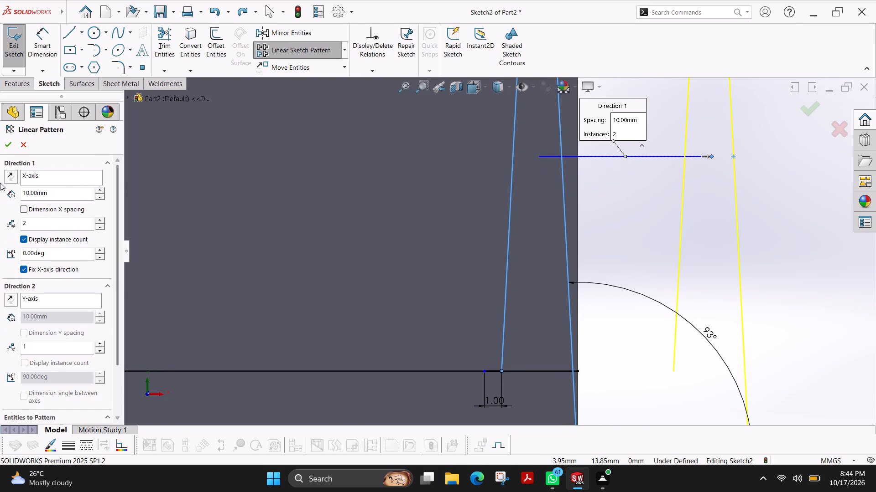
click(9, 179)
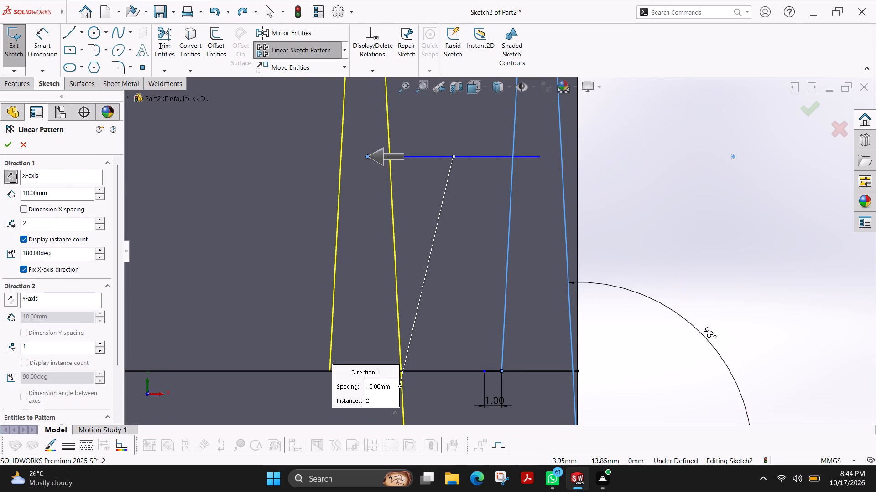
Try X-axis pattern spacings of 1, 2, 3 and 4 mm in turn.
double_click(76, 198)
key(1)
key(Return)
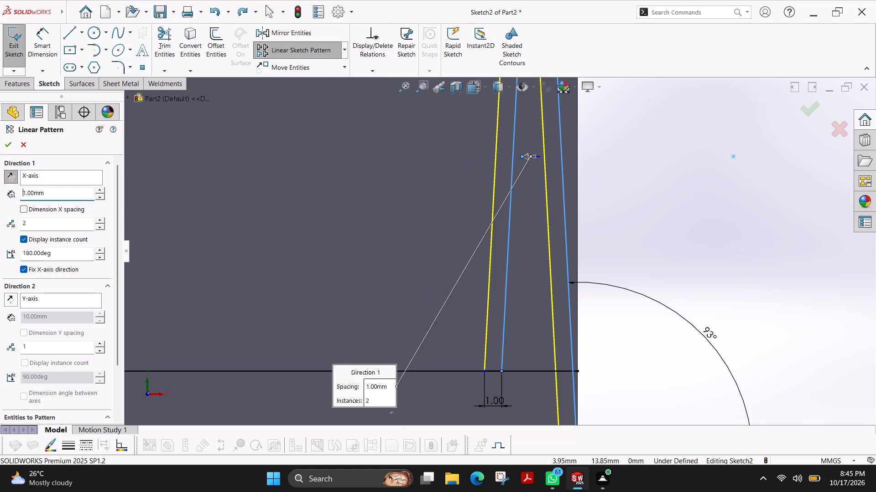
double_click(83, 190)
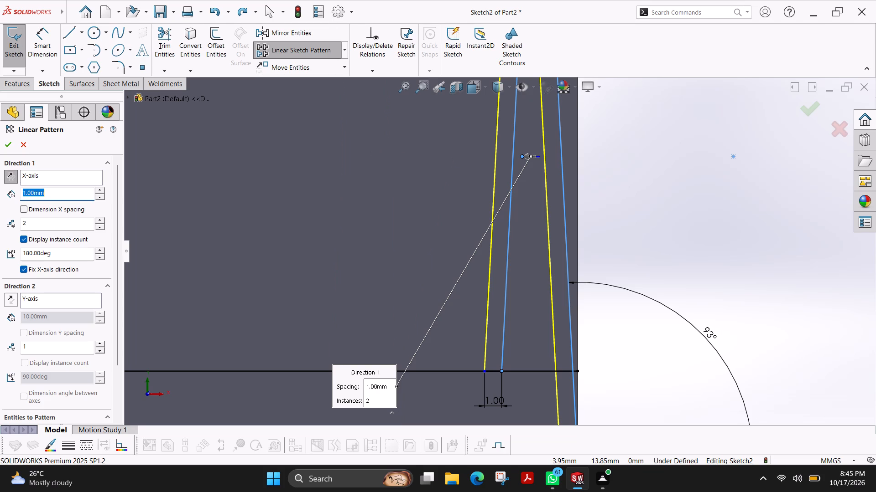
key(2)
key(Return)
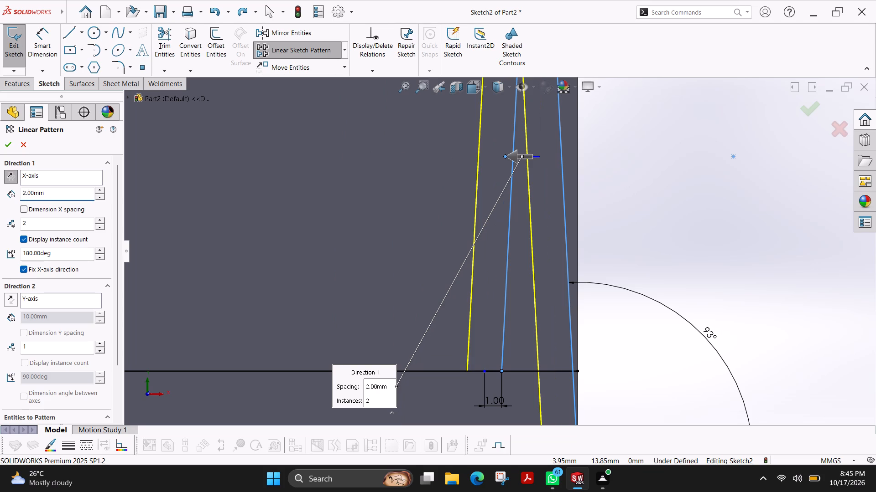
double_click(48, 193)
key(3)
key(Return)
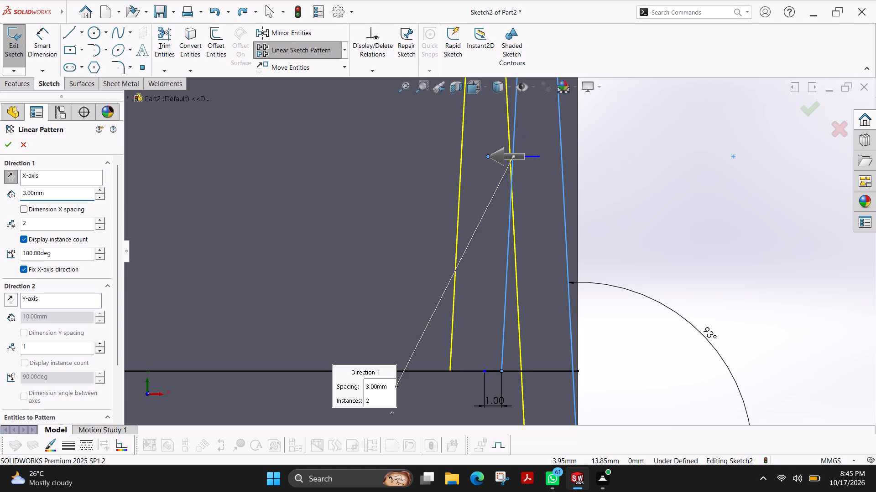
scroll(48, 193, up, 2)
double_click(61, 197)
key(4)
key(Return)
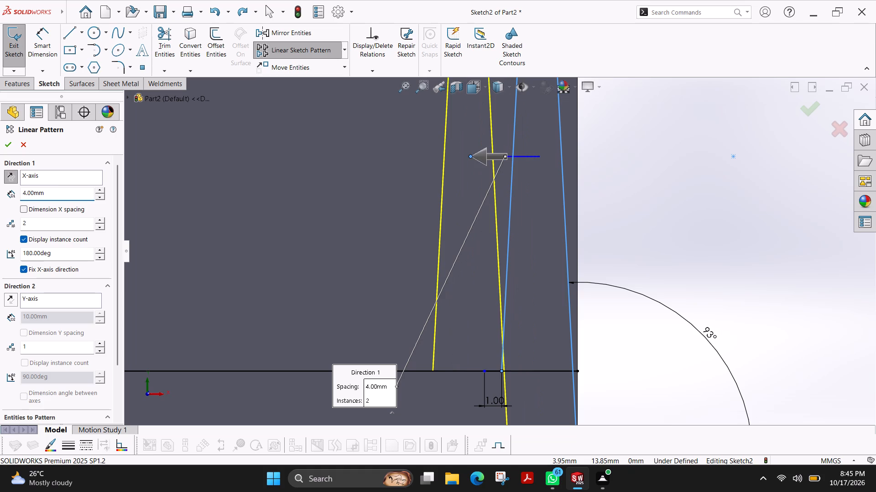
Set the X-axis pattern spacing to 5 mm.
double_click(74, 195)
key(5)
key(Return)
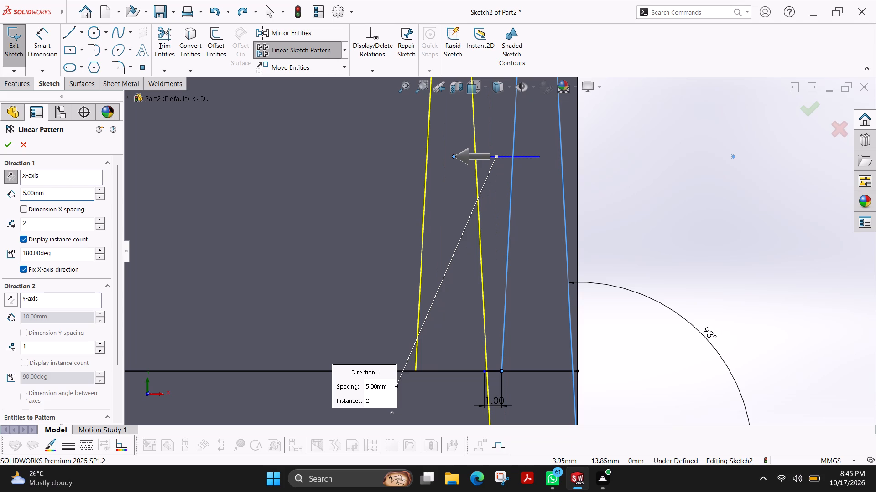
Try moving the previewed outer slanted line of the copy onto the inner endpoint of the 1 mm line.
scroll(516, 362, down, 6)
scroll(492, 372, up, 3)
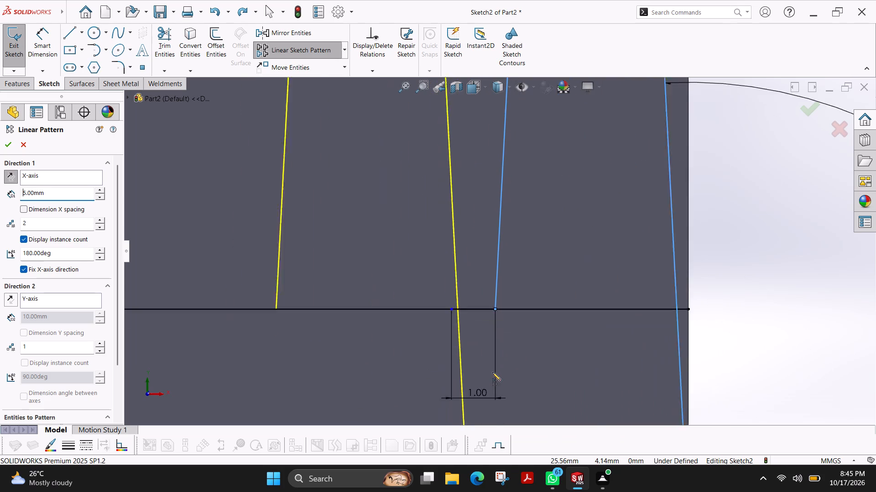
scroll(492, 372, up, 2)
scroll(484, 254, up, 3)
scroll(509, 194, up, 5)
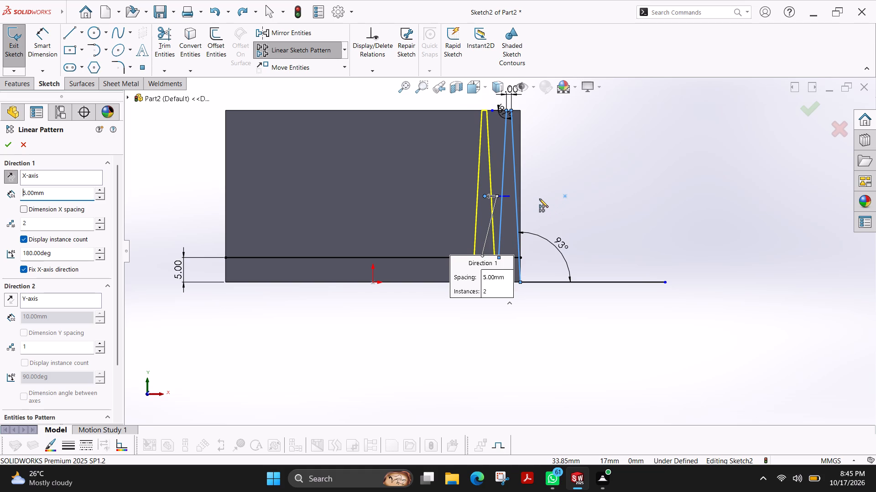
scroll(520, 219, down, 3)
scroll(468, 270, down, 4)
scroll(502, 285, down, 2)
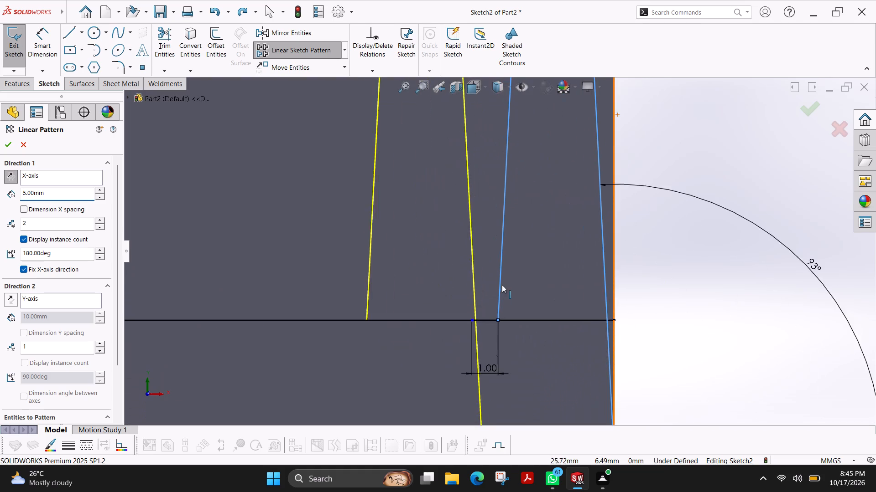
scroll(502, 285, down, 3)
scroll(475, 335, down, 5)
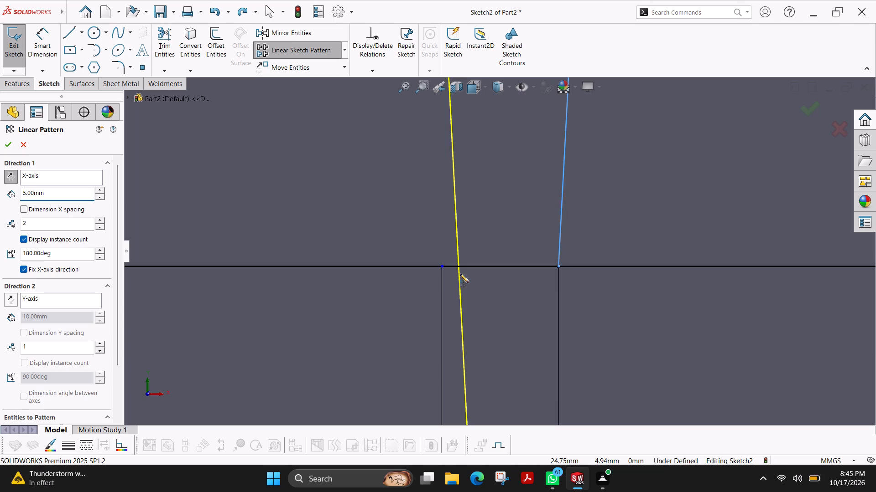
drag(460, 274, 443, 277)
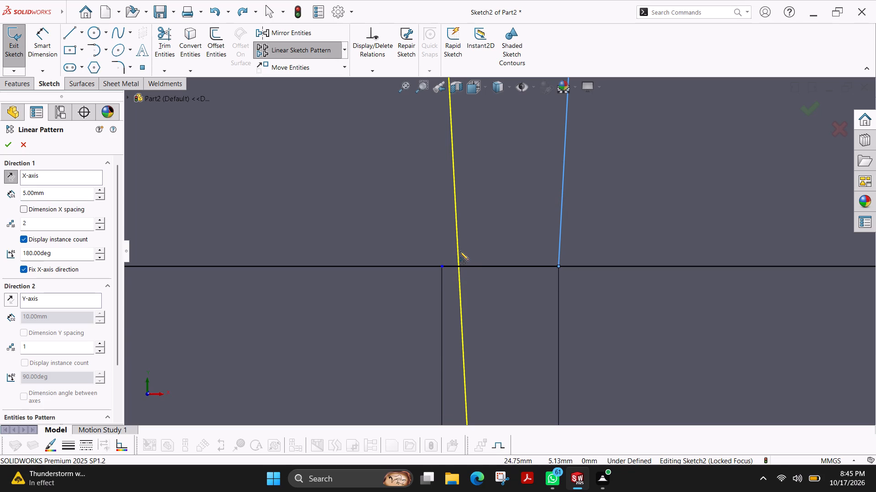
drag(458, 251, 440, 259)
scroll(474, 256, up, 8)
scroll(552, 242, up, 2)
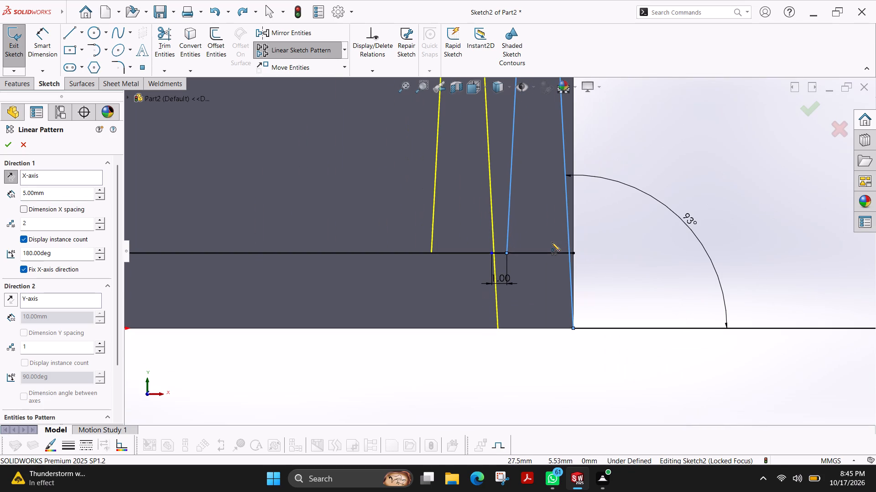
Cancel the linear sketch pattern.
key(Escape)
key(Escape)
Trim the line 5 mm above the base beyond the outer slanted line and inward of the 1 mm segment's inner endpoint.
scroll(548, 240, down, 2)
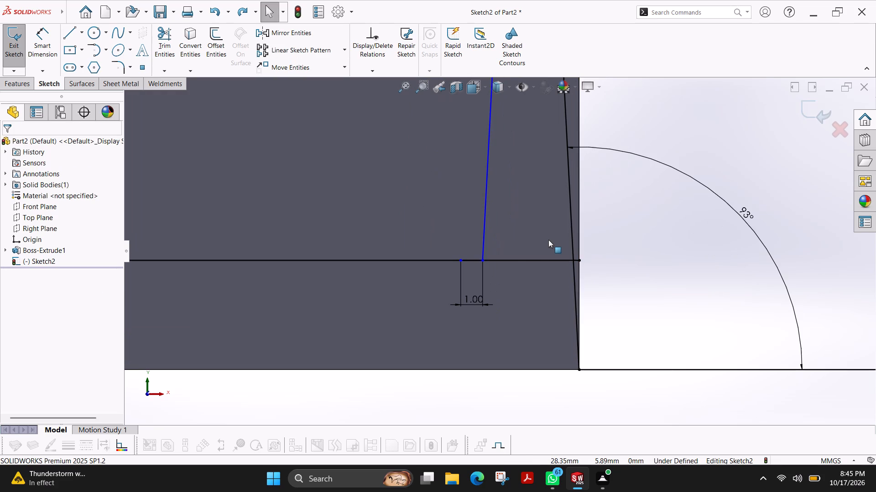
scroll(511, 263, down, 1)
scroll(511, 263, up, 3)
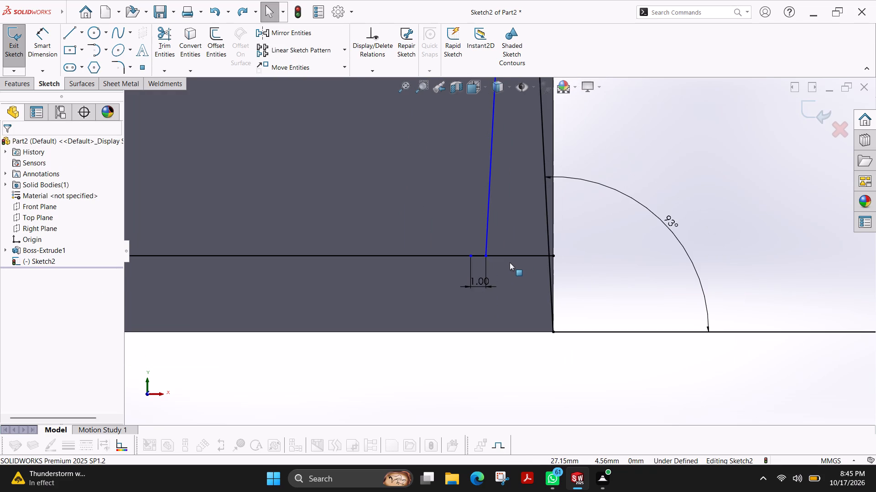
scroll(533, 249, down, 2)
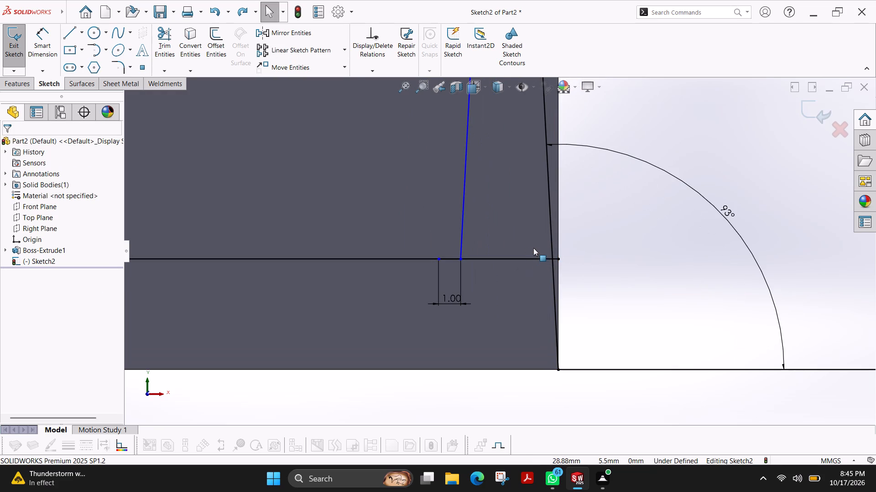
scroll(537, 251, down, 5)
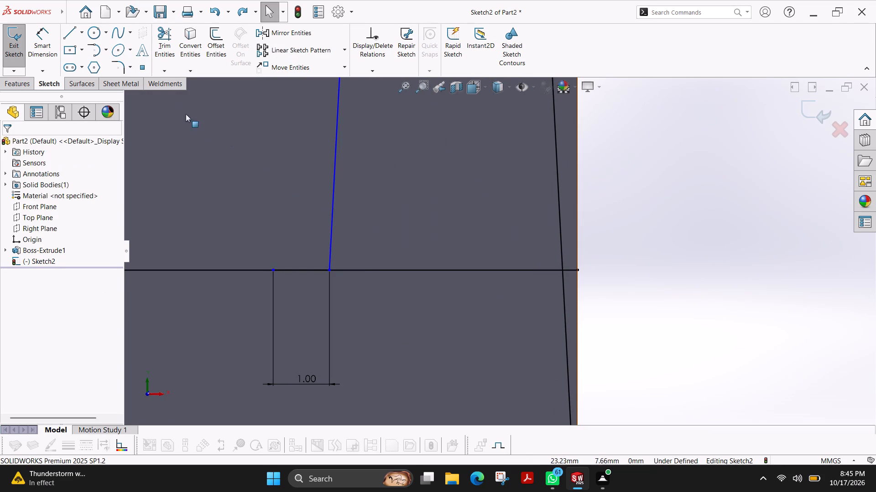
click(160, 45)
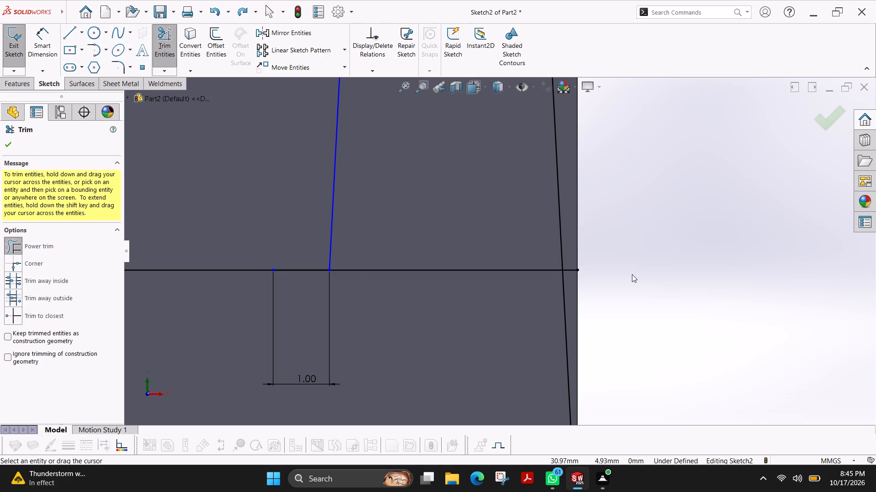
scroll(632, 274, up, 1)
drag(558, 253, 572, 286)
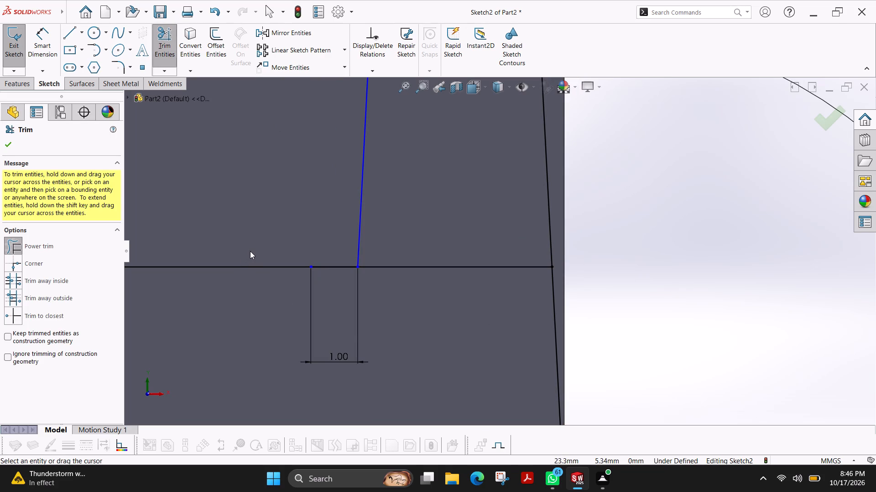
drag(250, 251, 224, 281)
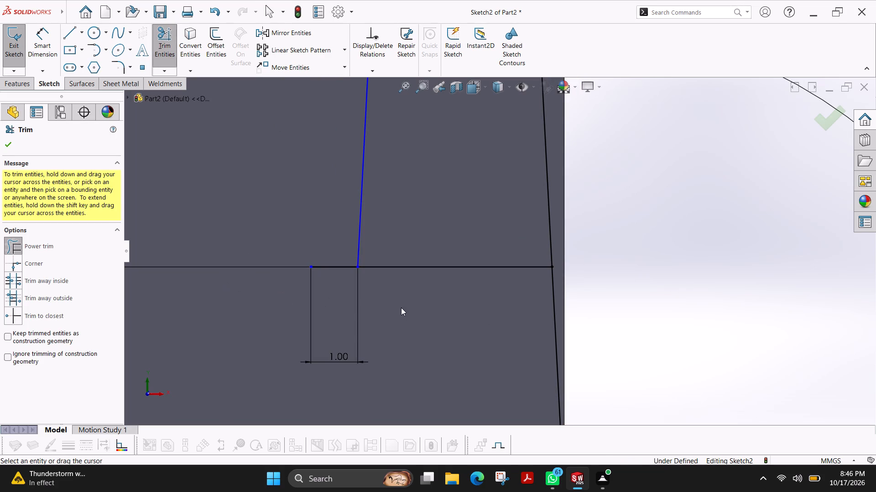
click(6, 147)
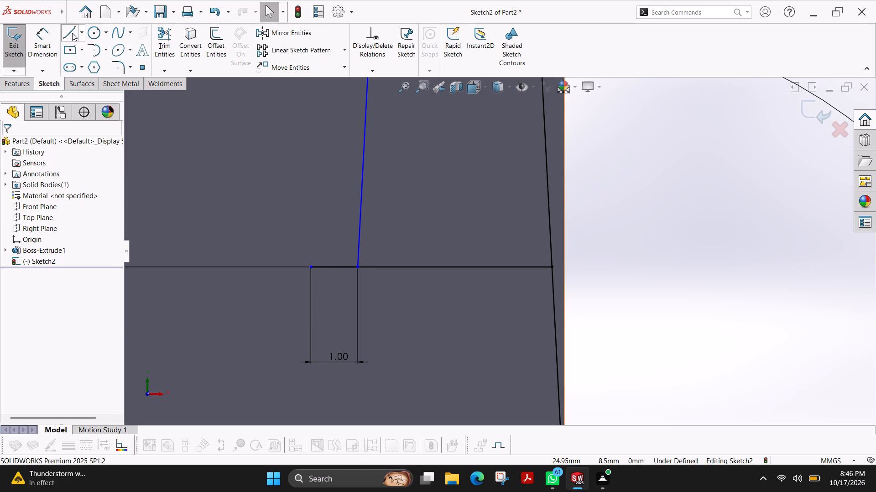
Check the horizontal distance from the 1 mm segment's inner endpoint to the block's bottom corner without placing a dimension.
click(39, 41)
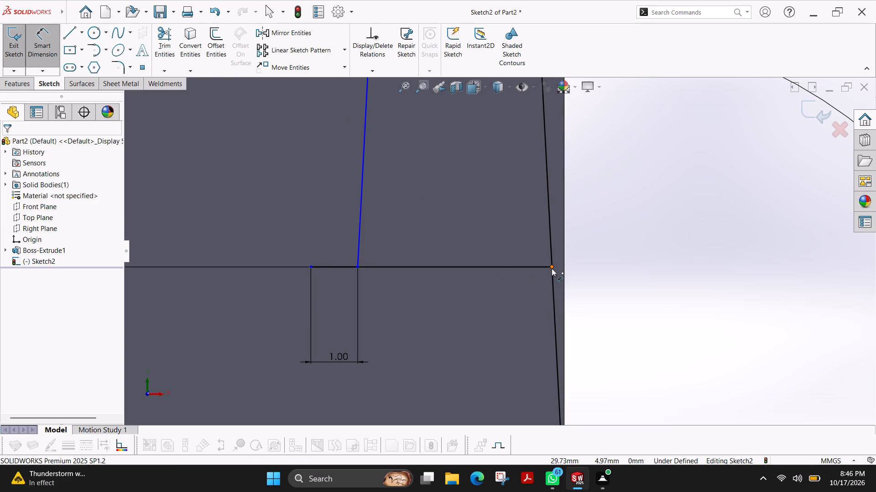
scroll(539, 331, up, 3)
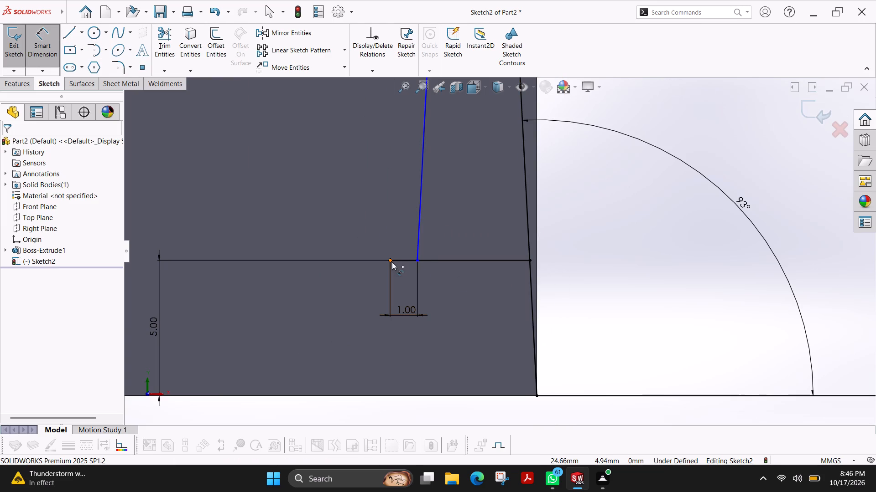
click(391, 262)
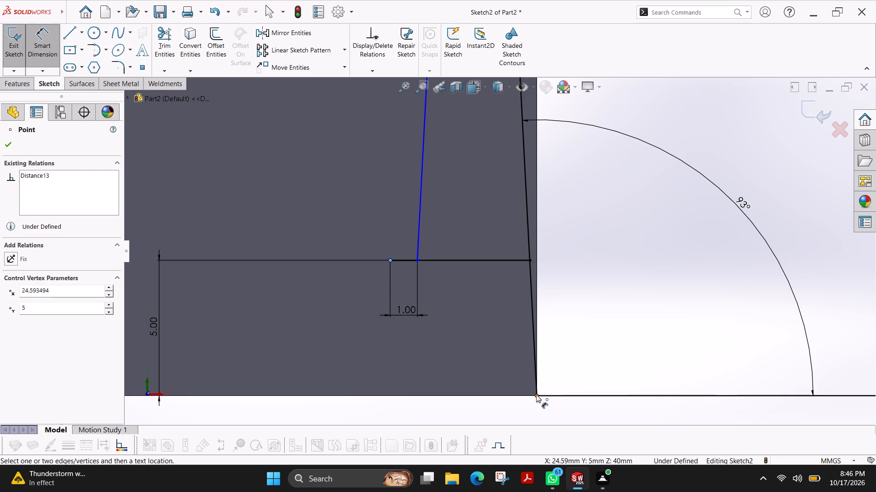
click(536, 395)
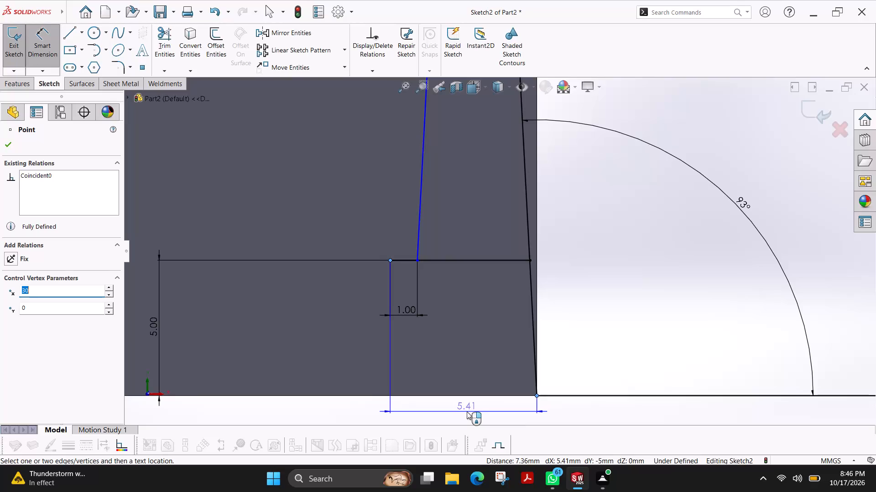
key(Escape)
Start a linear sketch pattern of the outer slanted line, the 1 mm top line and the inner slanted line.
scroll(426, 273, up, 3)
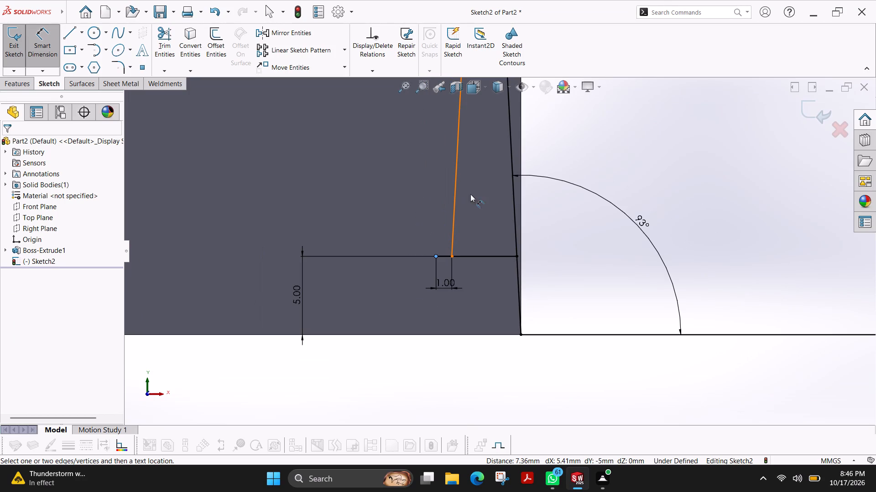
scroll(494, 224, down, 1)
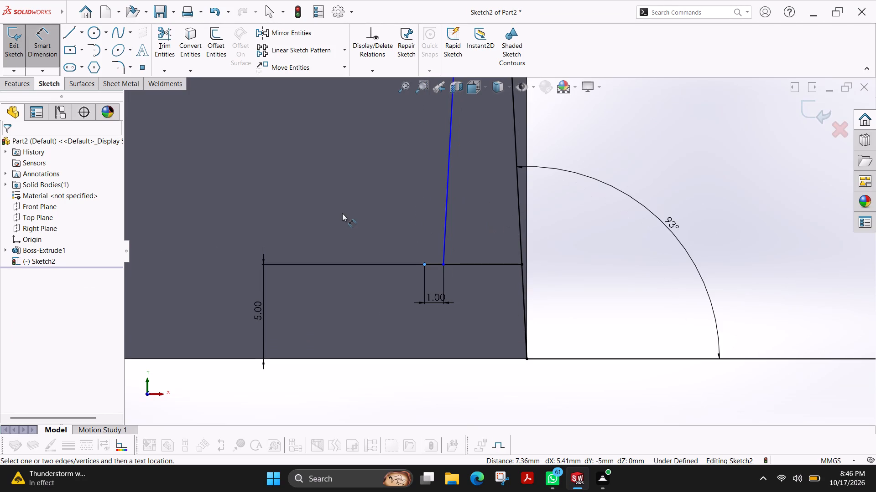
click(314, 51)
scroll(115, 270, down, 6)
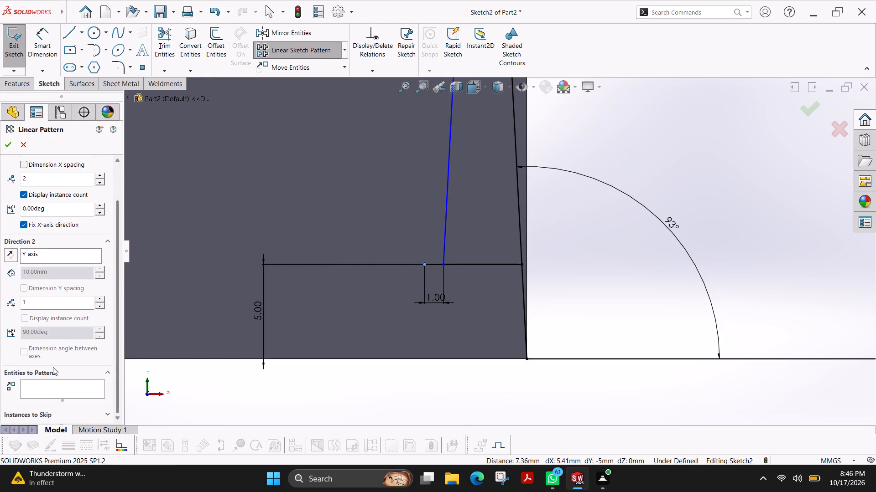
click(44, 393)
click(520, 224)
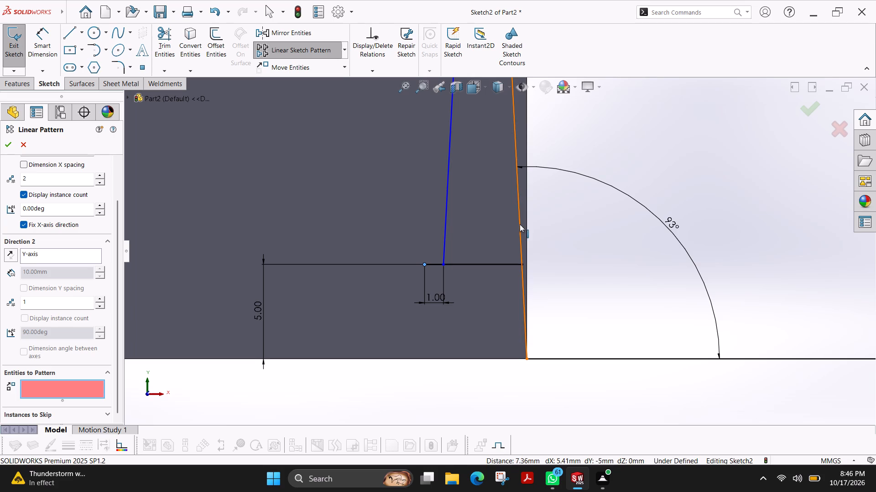
scroll(497, 169, up, 3)
scroll(566, 88, up, 2)
scroll(537, 125, up, 3)
scroll(516, 129, down, 5)
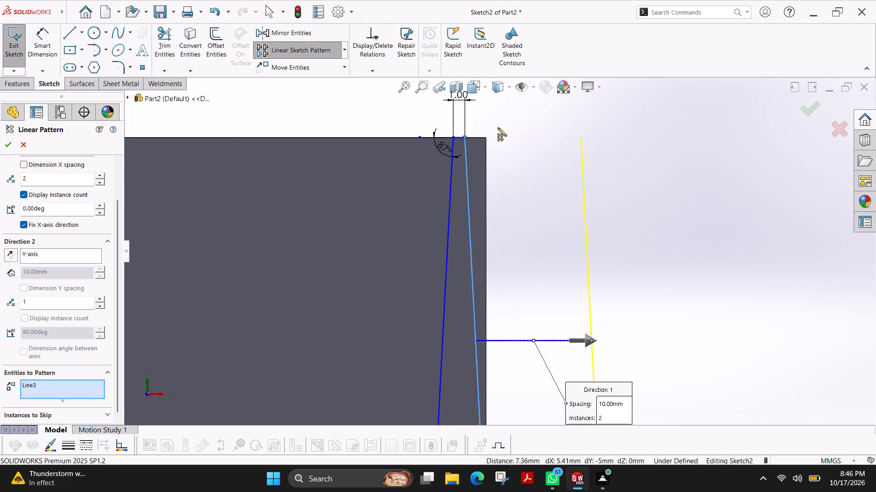
scroll(498, 128, down, 8)
click(455, 193)
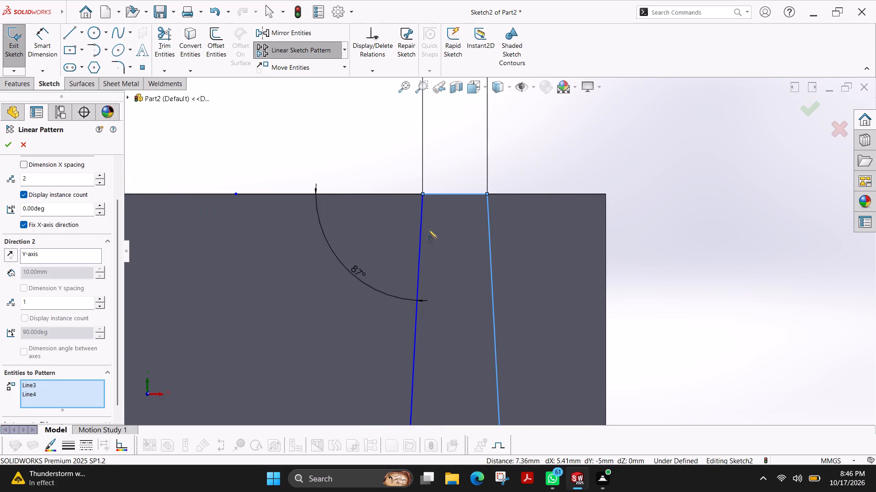
click(421, 239)
Reverse the pattern's X-axis direction so the copied profile runs inward across the block's front face.
scroll(436, 242, up, 5)
scroll(456, 294, up, 7)
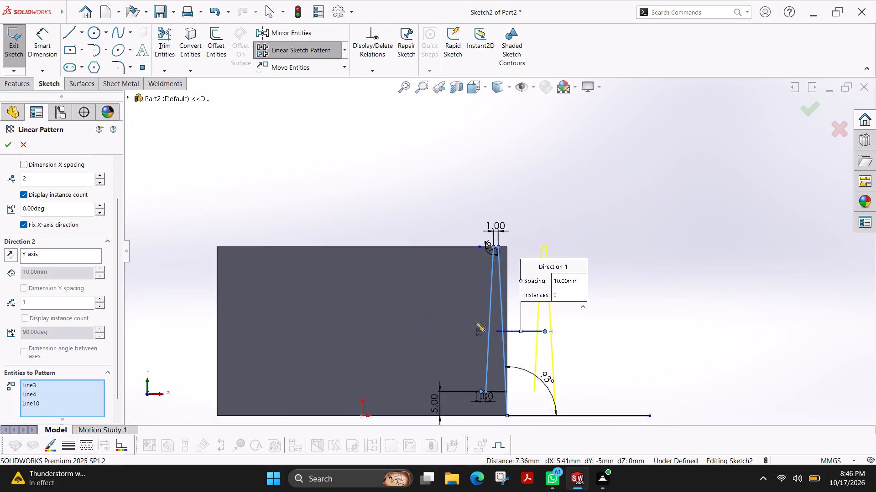
scroll(476, 323, up, 5)
scroll(496, 309, down, 16)
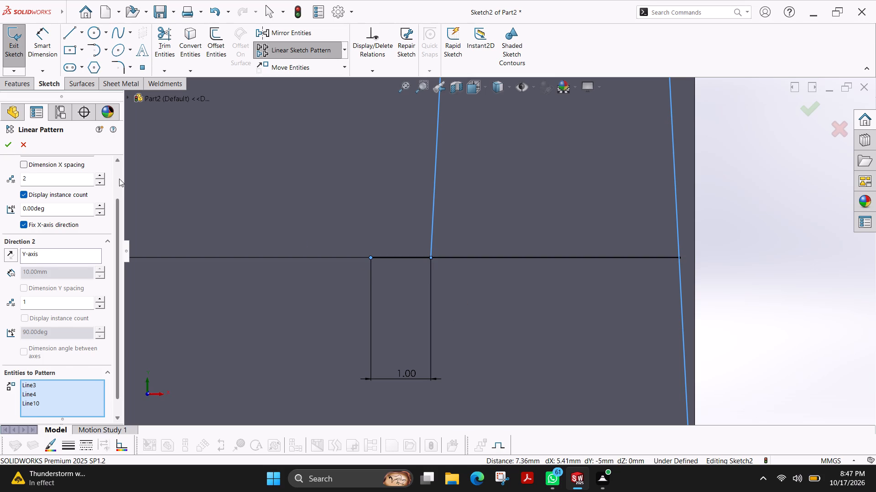
scroll(120, 176, up, 2)
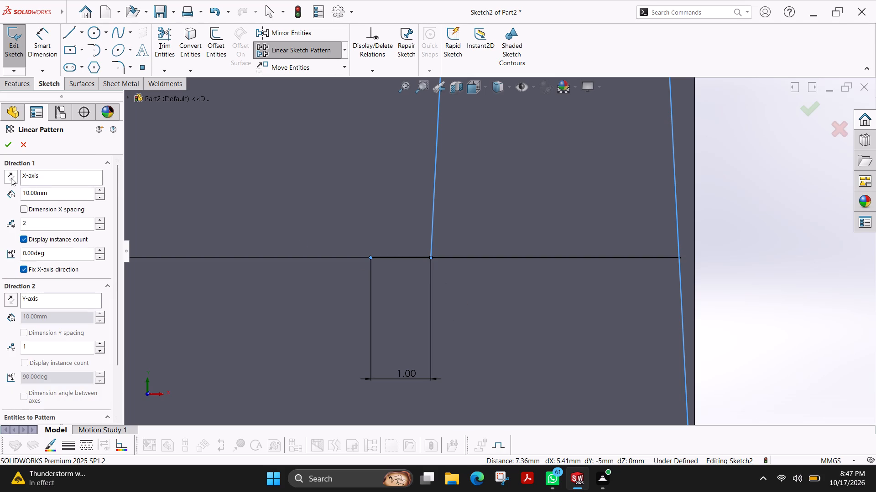
click(10, 178)
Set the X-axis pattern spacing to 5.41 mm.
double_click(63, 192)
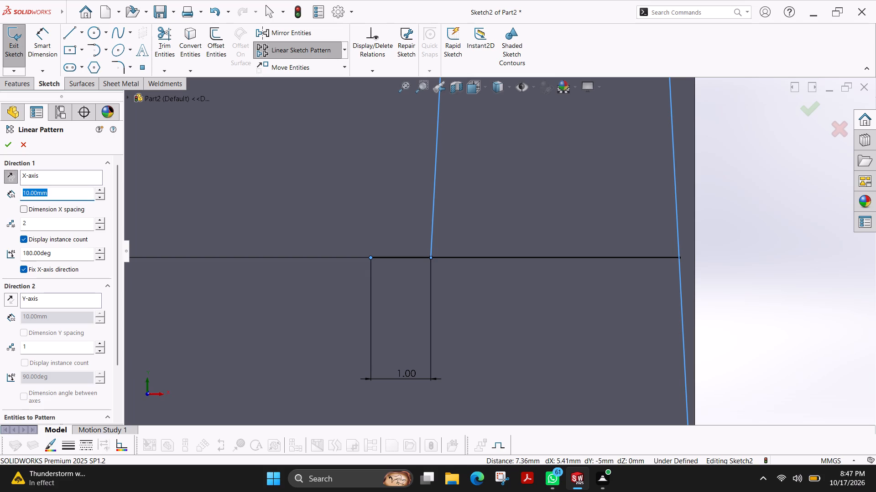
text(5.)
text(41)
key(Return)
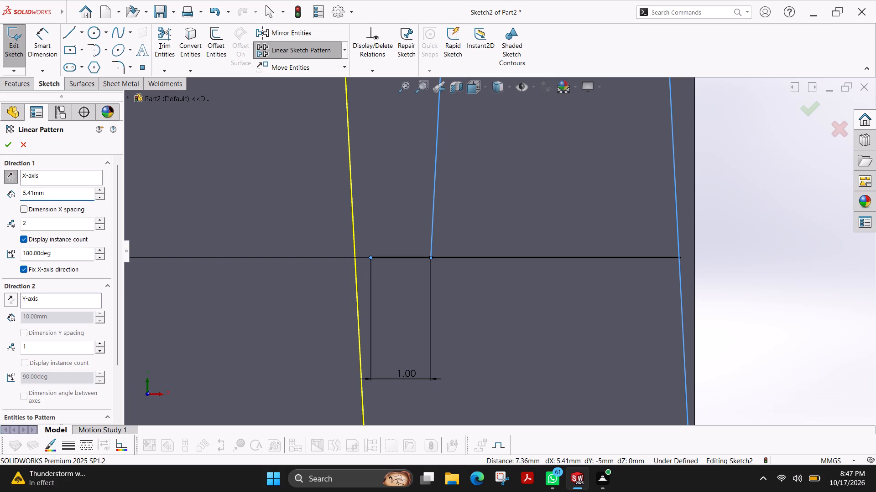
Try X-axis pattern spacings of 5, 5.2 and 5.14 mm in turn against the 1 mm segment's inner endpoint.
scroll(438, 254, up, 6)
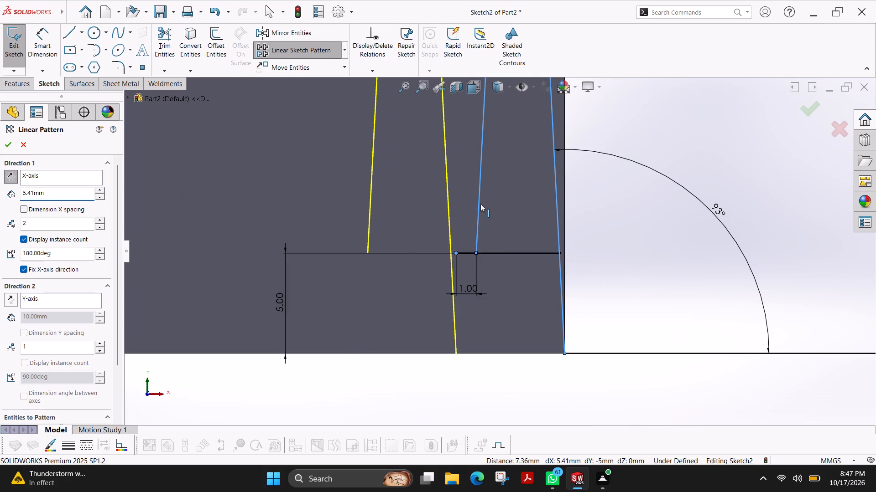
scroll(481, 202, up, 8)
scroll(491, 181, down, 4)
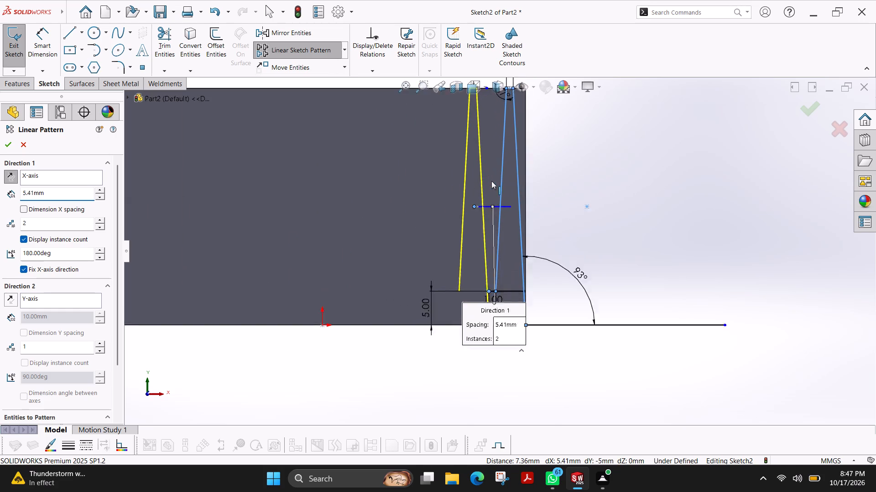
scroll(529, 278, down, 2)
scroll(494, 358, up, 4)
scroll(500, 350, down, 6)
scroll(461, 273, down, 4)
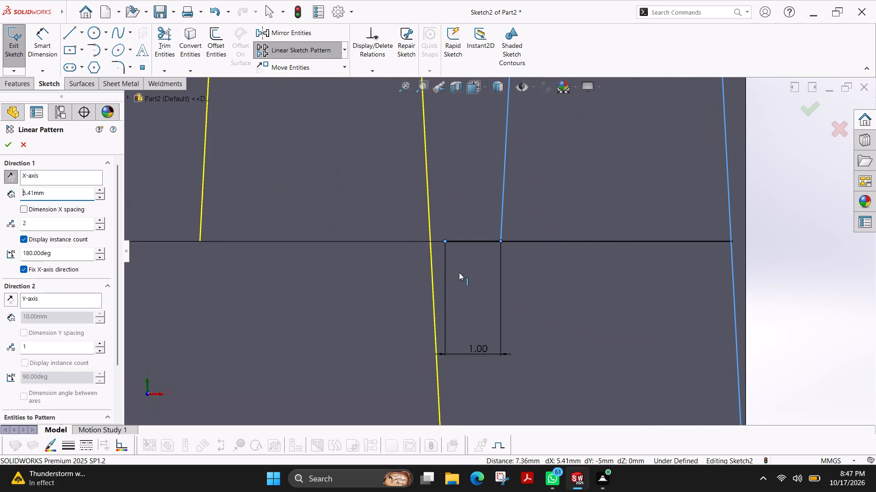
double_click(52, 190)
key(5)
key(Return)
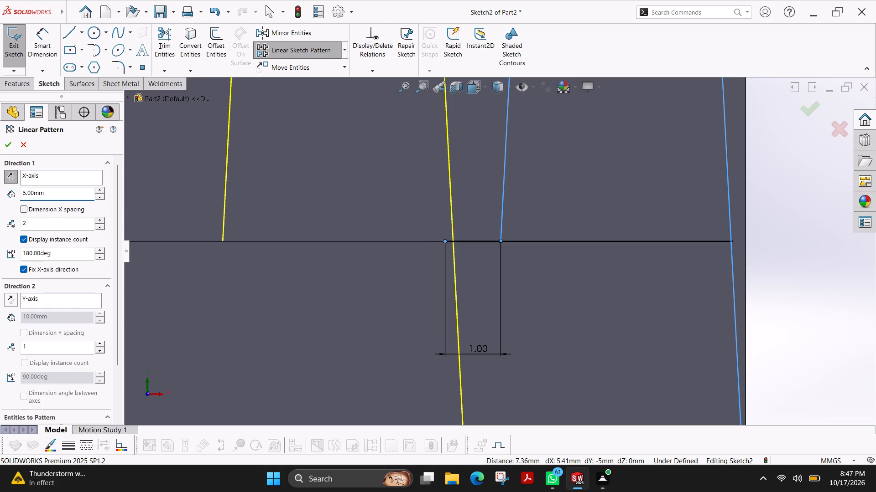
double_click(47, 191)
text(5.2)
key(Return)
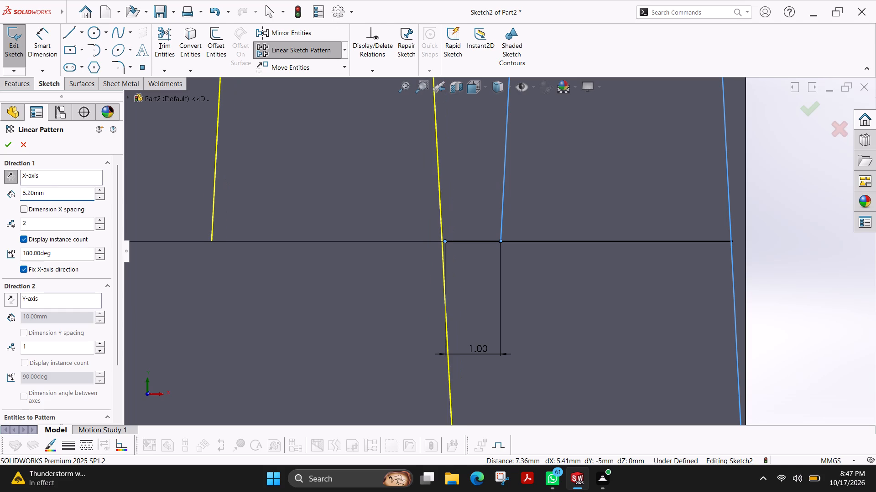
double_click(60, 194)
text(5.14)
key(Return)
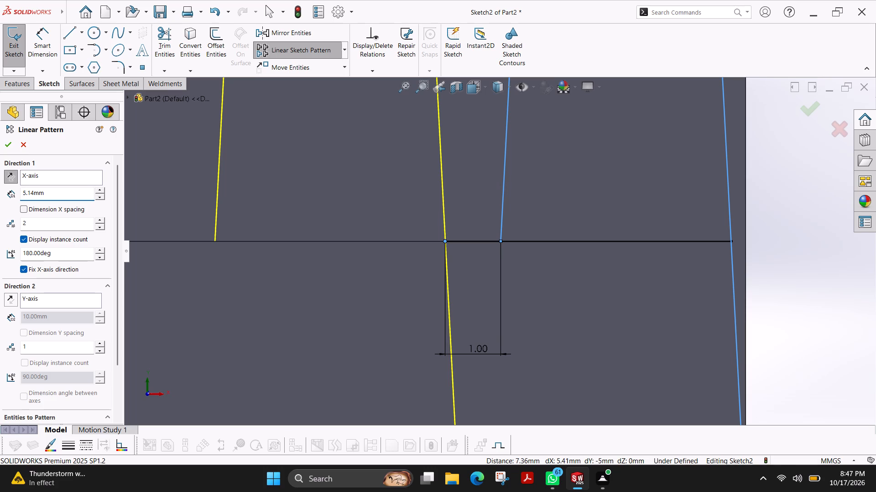
Set the X-axis pattern spacing to 5.15 mm.
scroll(455, 231, down, 10)
scroll(451, 298, down, 4)
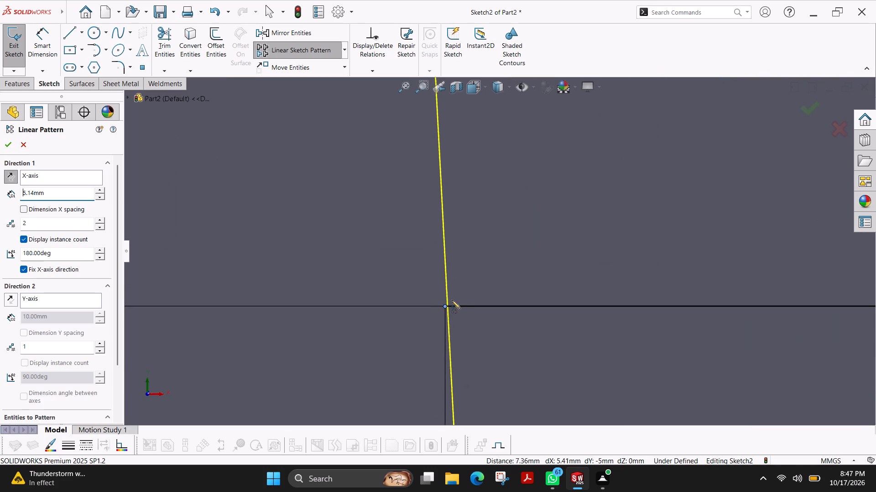
scroll(461, 323, down, 7)
double_click(54, 189)
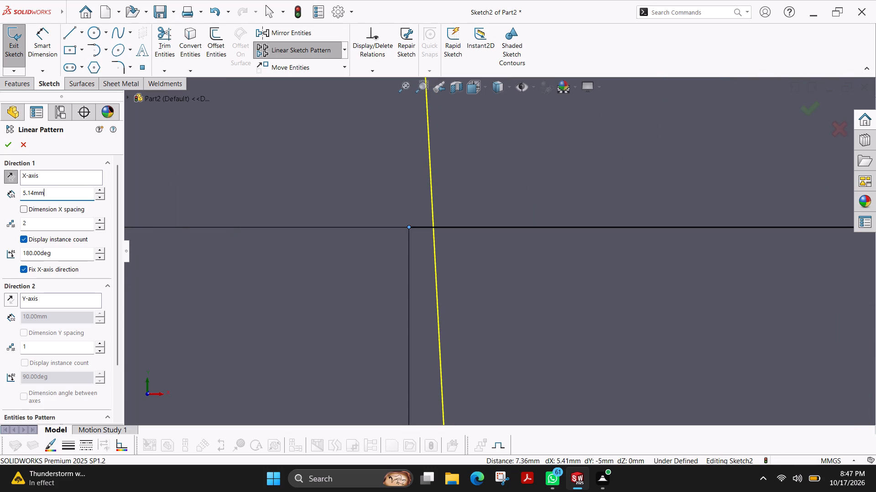
text(5.15)
key(Return)
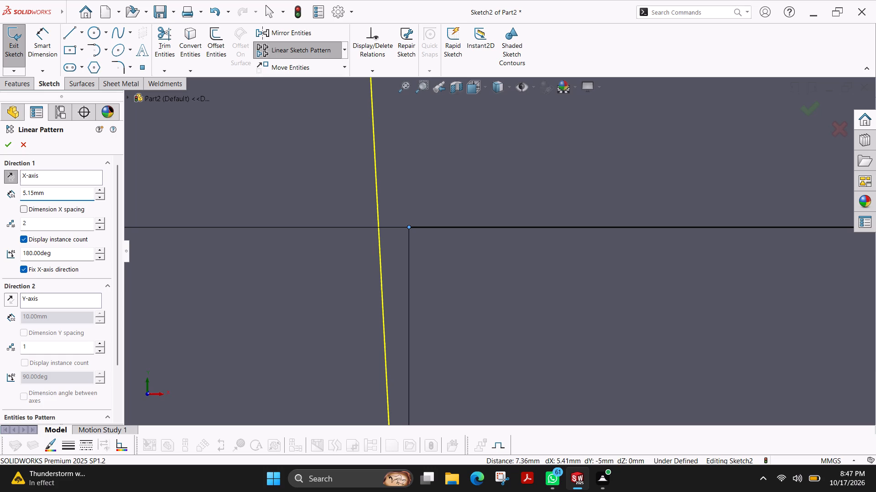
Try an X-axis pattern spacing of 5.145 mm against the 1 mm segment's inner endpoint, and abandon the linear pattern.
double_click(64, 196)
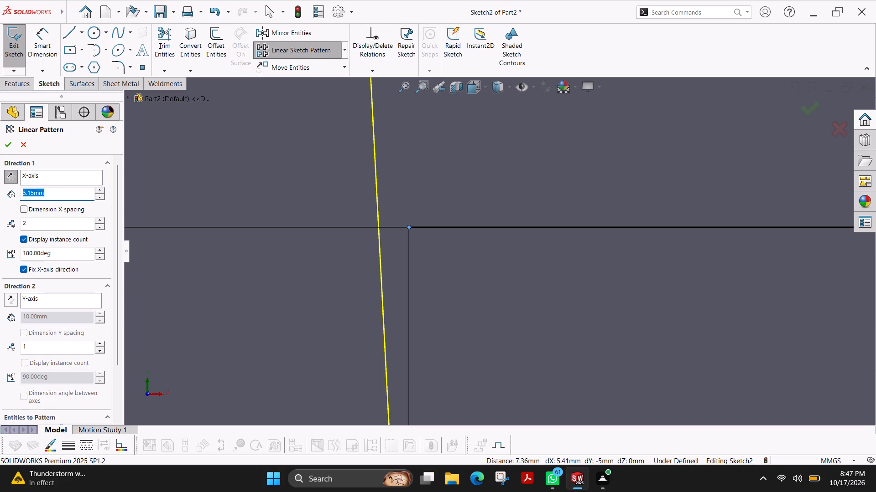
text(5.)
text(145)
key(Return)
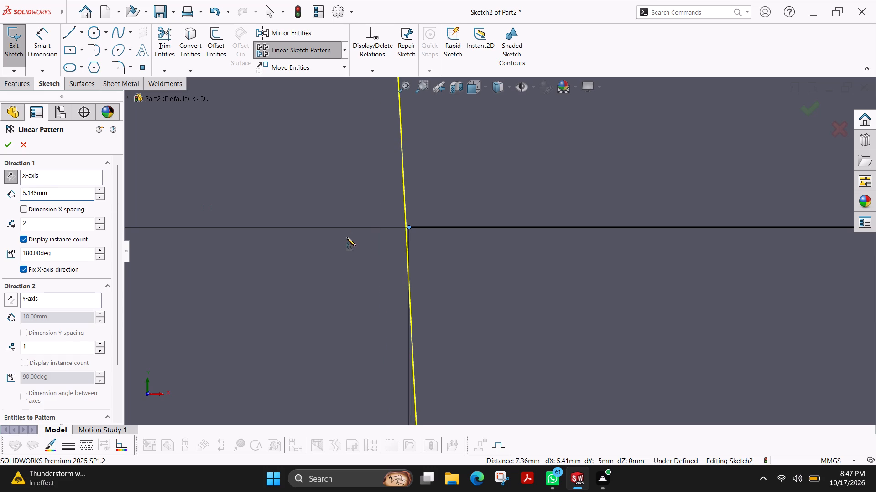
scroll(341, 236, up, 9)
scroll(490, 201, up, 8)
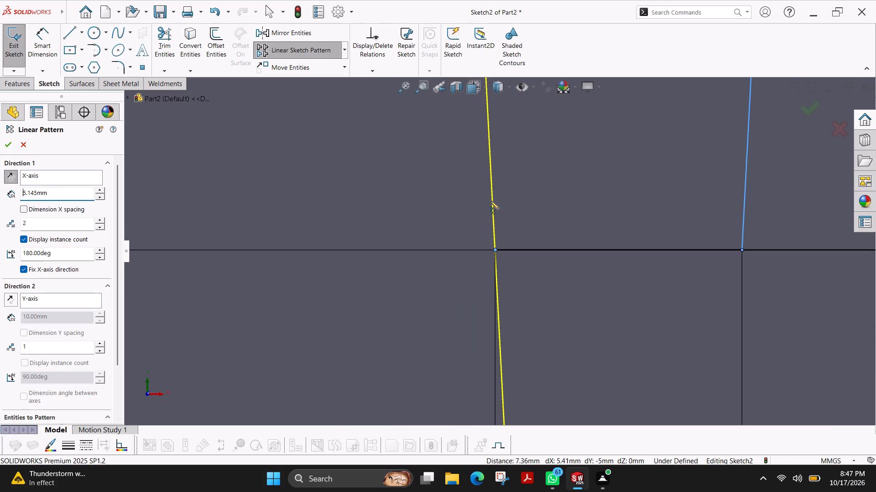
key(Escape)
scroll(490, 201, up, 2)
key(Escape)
Examine the tapered wall profile at the block's top edge and at the 1 mm base segment.
scroll(497, 200, up, 6)
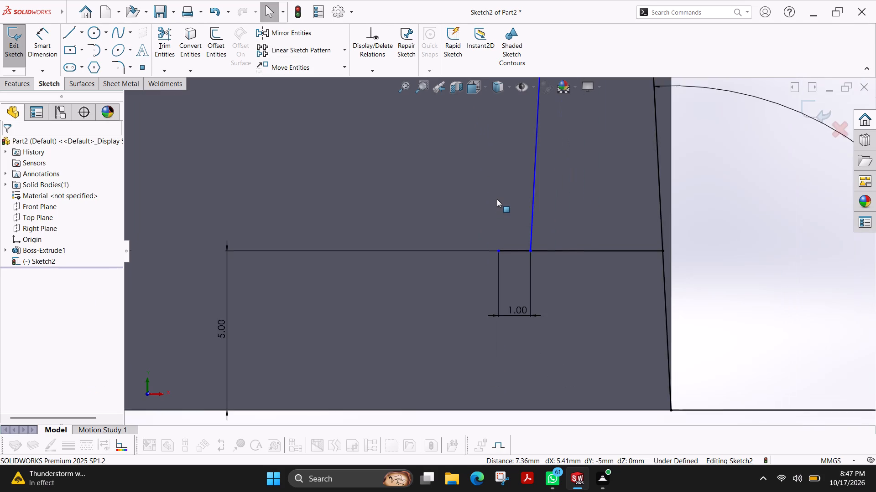
scroll(497, 199, up, 5)
scroll(497, 199, down, 2)
scroll(497, 199, up, 11)
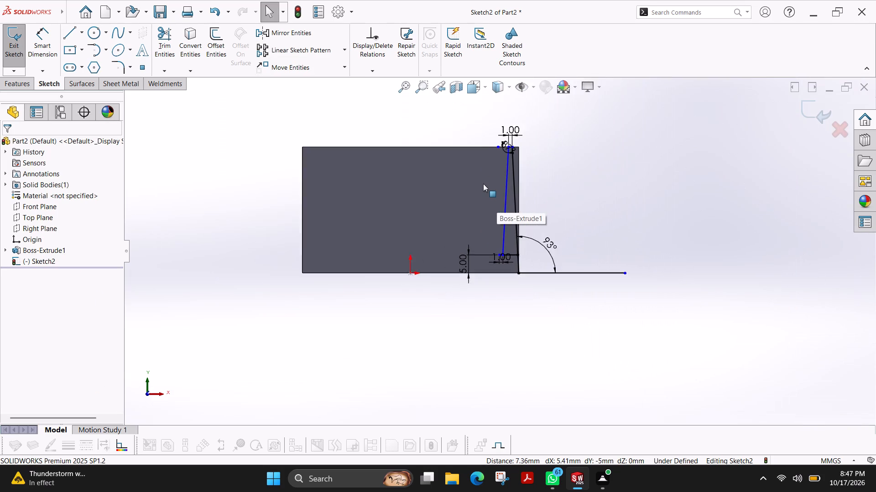
scroll(483, 184, down, 4)
scroll(548, 113, down, 5)
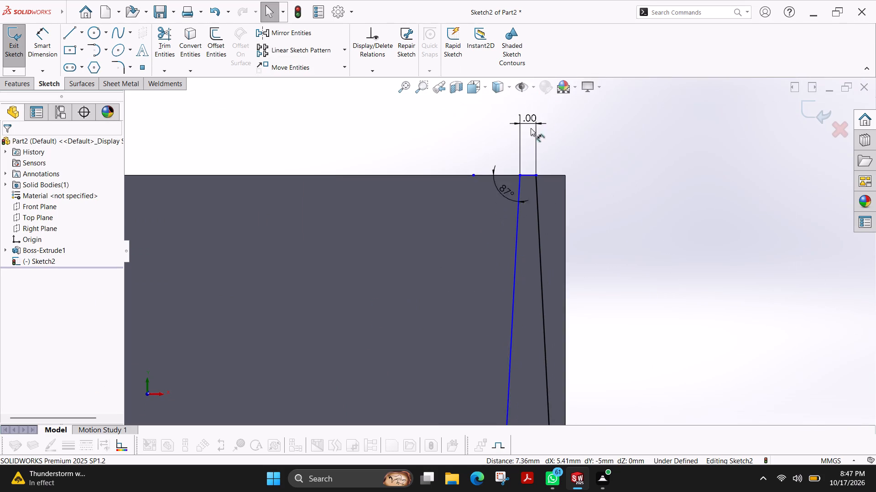
scroll(469, 231, up, 8)
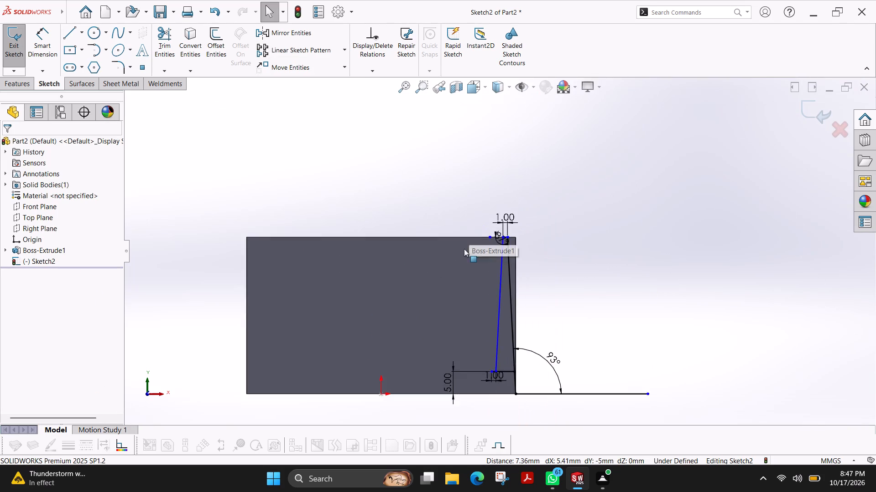
scroll(464, 249, up, 3)
scroll(475, 297, down, 7)
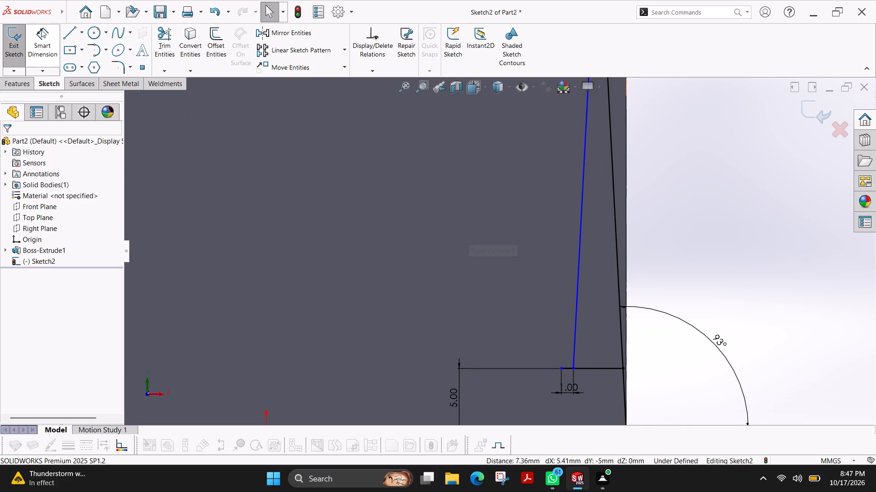
Copy the outer 93° tapered line from its intersection with the 5 mm-high horizontal line to the 1 mm base segment's inner endpoint.
click(65, 36)
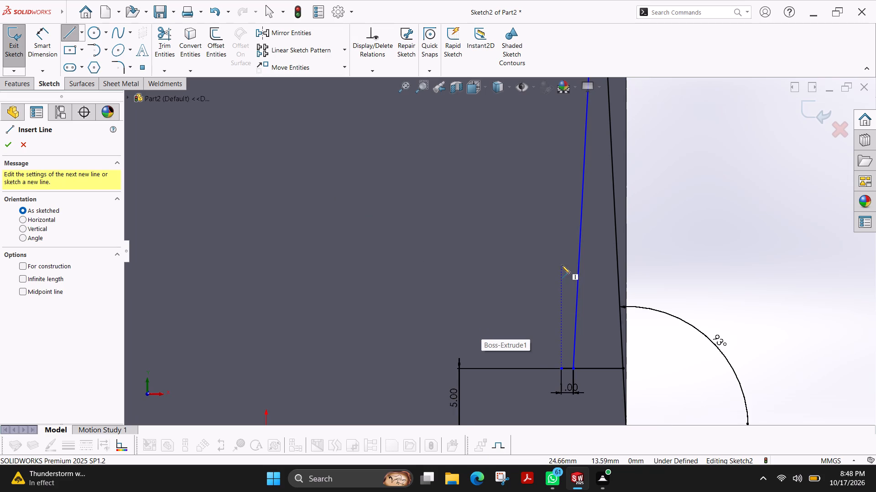
scroll(562, 265, up, 1)
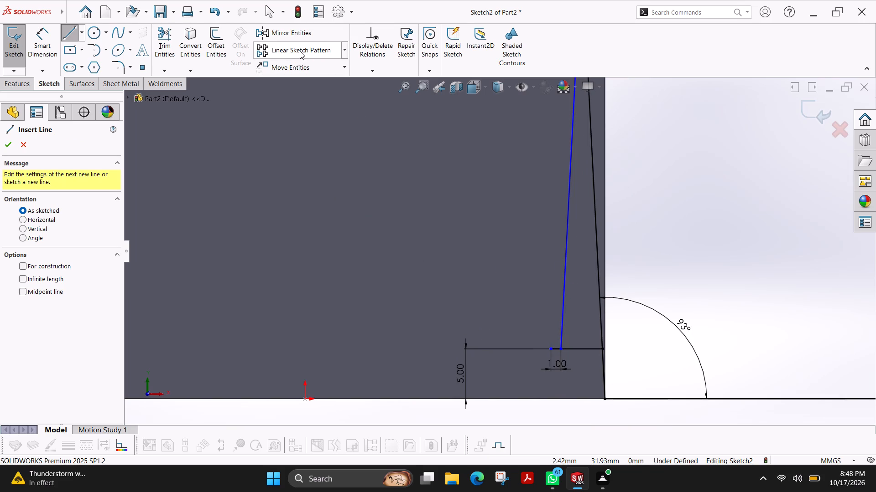
click(345, 65)
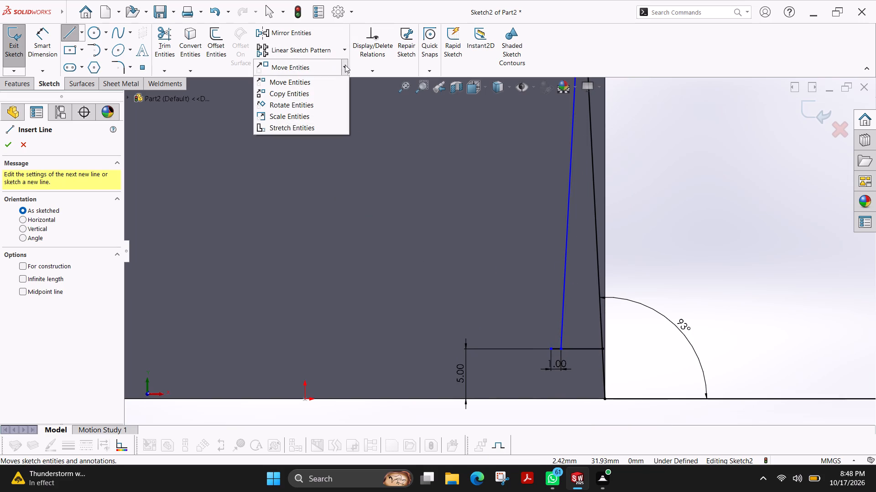
click(306, 91)
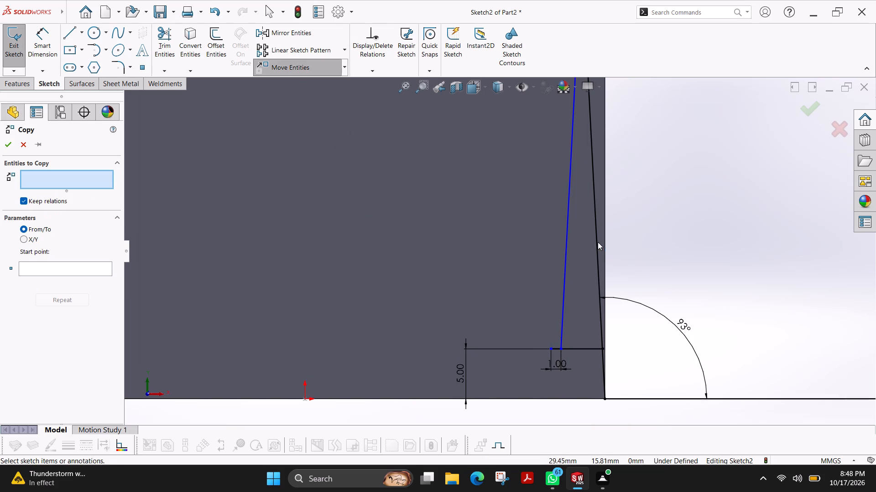
click(596, 243)
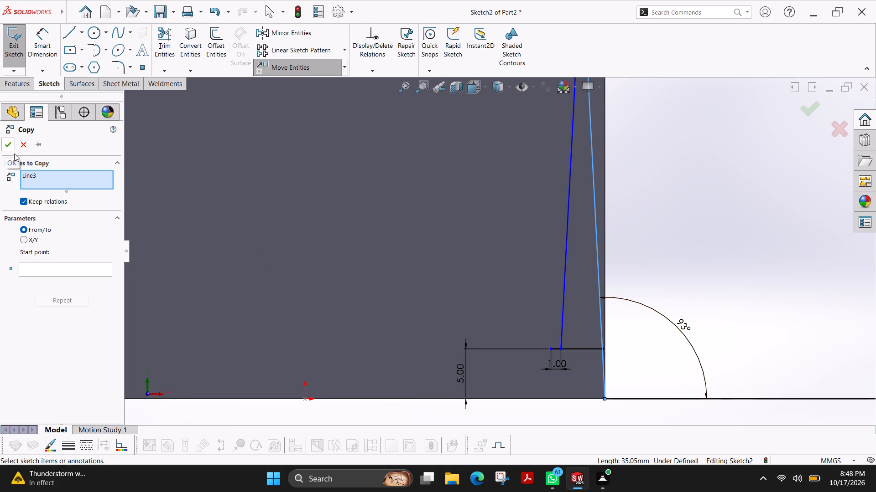
click(51, 270)
scroll(619, 360, down, 4)
scroll(541, 323, down, 4)
click(549, 258)
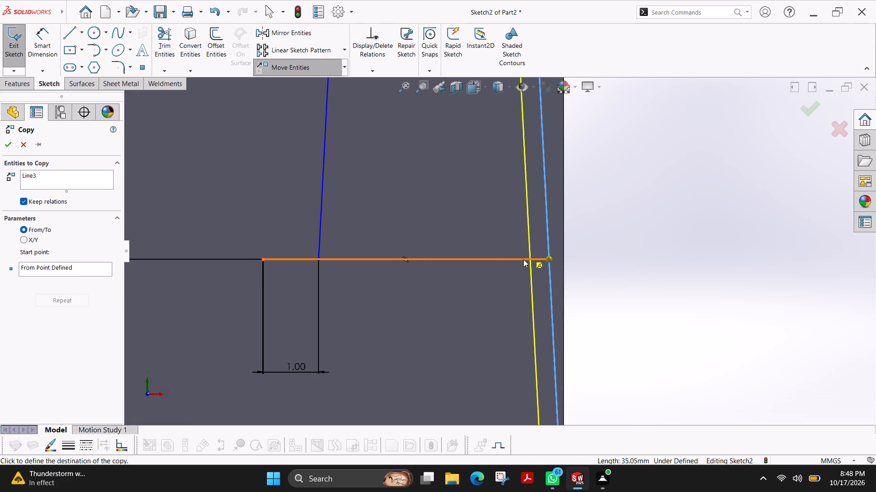
click(262, 259)
Copy the top 1 mm segment and the 87° tapered line from the segment's outer endpoint to the copied line's top endpoint.
scroll(379, 237, up, 3)
scroll(376, 195, up, 9)
scroll(483, 221, down, 5)
click(342, 64)
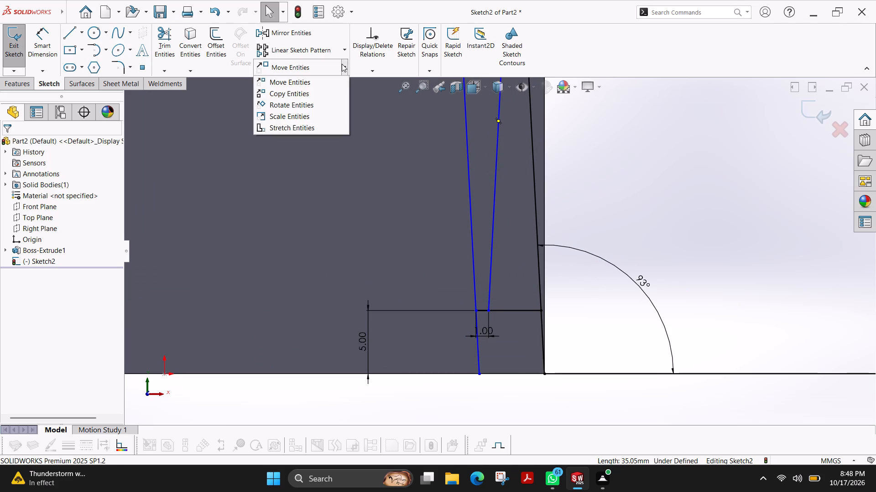
click(297, 92)
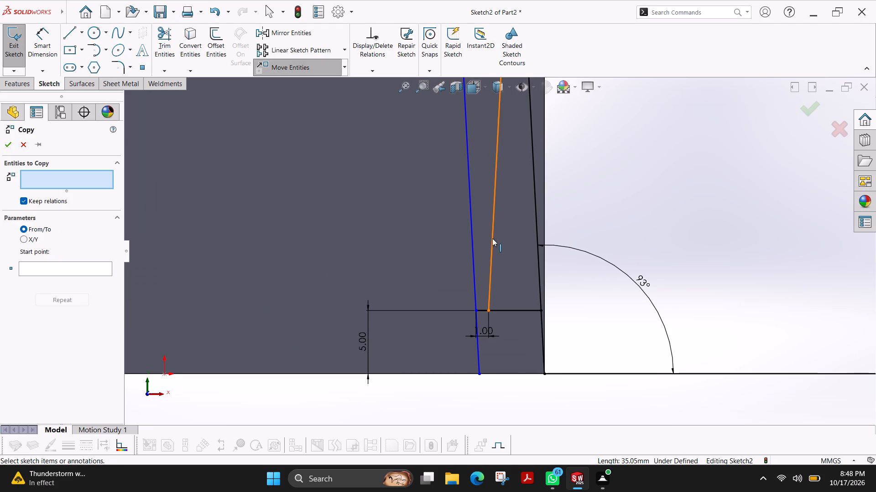
scroll(501, 161, up, 3)
scroll(507, 101, up, 2)
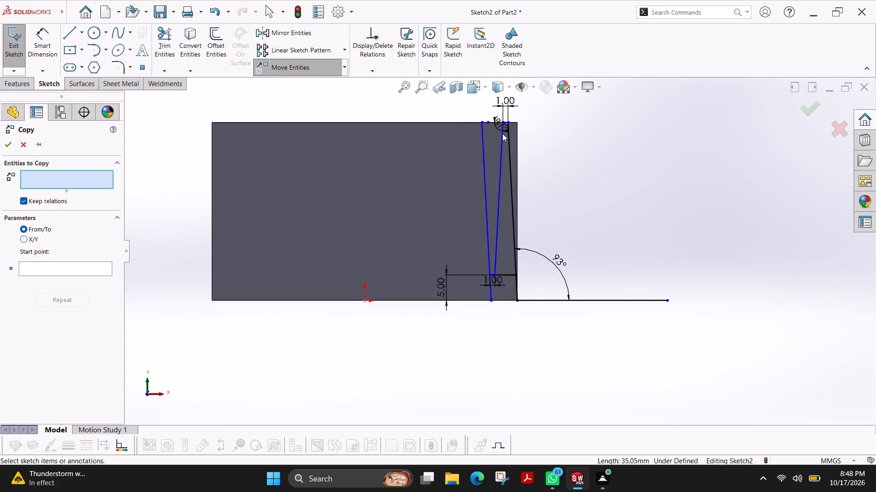
scroll(502, 133, down, 9)
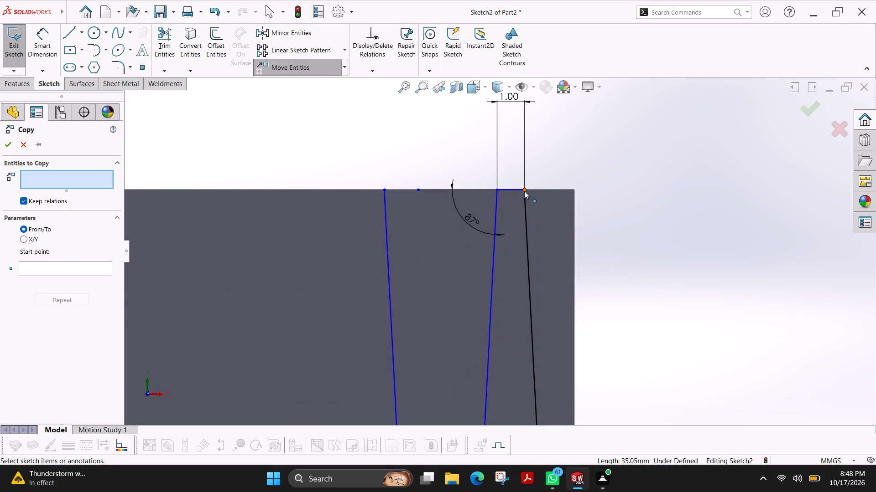
click(495, 204)
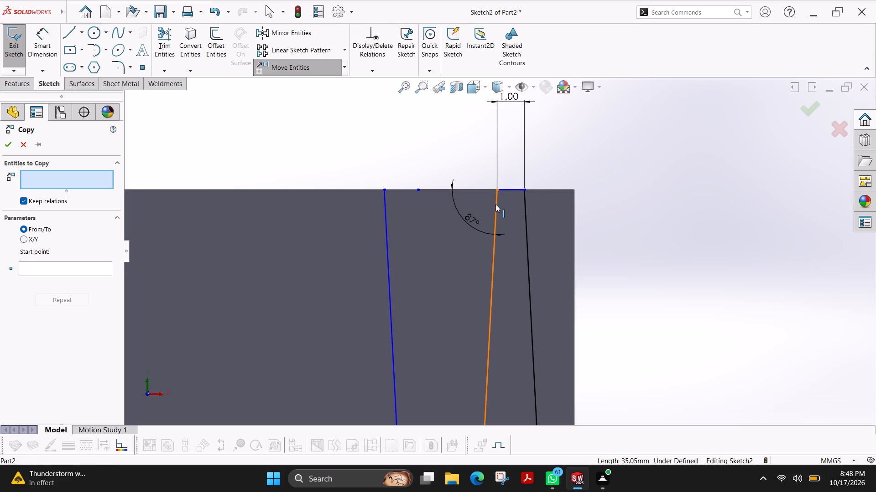
click(514, 190)
click(72, 277)
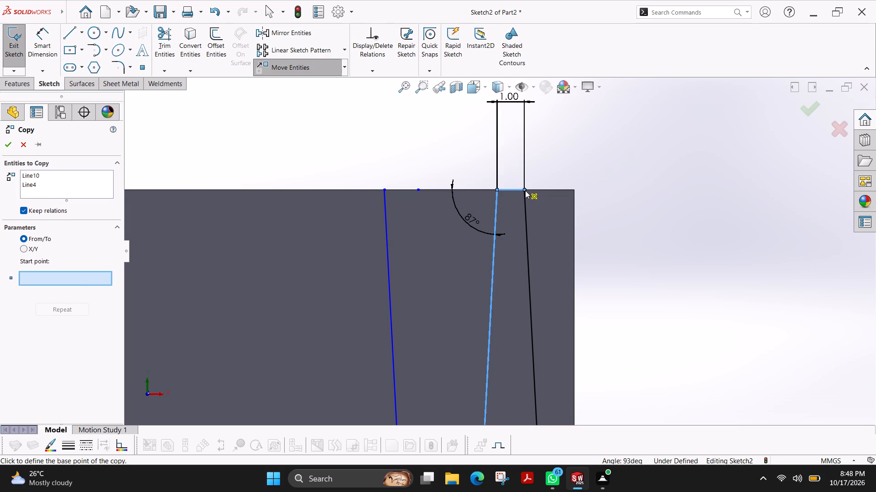
scroll(525, 190, down, 11)
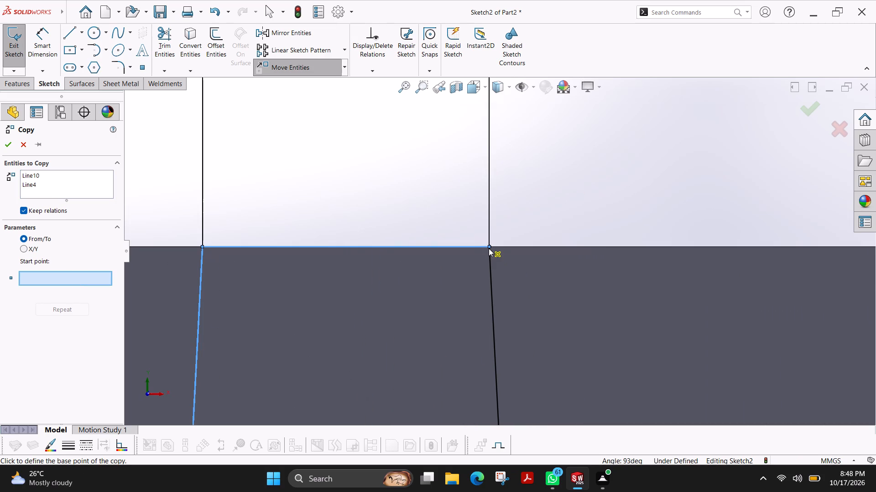
click(489, 247)
scroll(333, 257, up, 6)
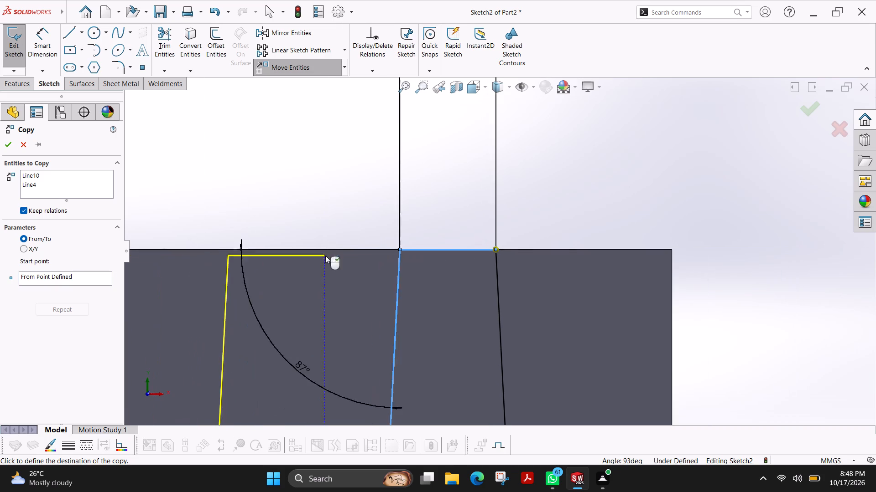
scroll(393, 271, up, 2)
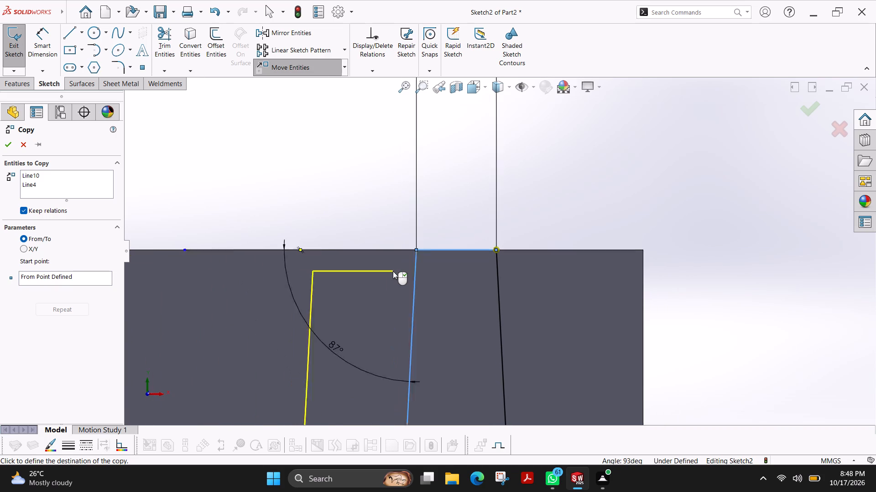
scroll(393, 271, up, 4)
scroll(364, 250, down, 2)
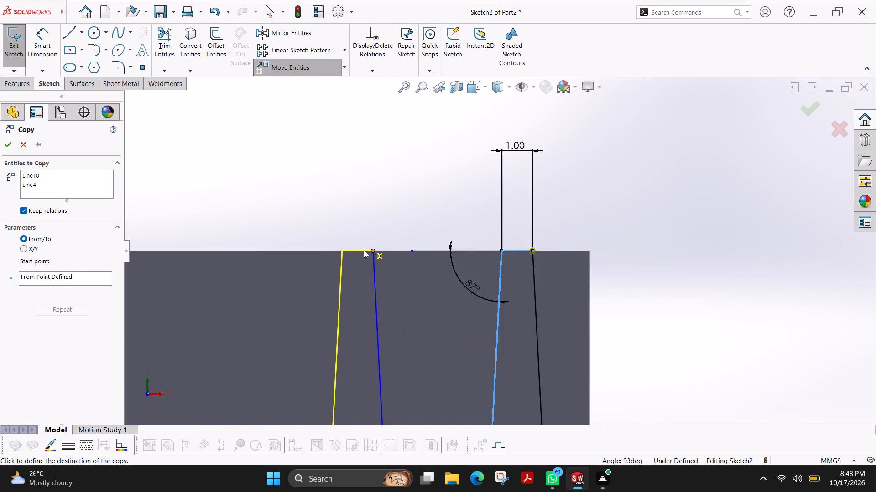
scroll(364, 250, down, 7)
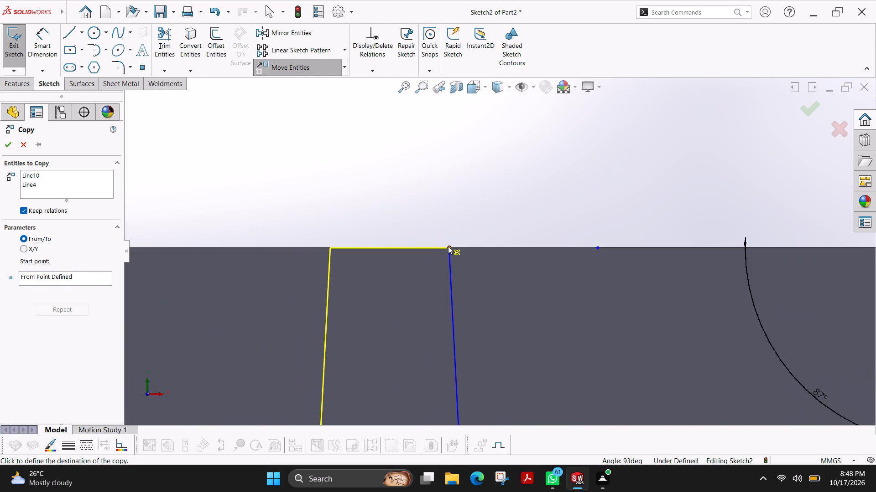
click(448, 246)
Examine the copied wall profile against the original at the block's top edge and the 5 mm-high base line.
scroll(316, 258, up, 3)
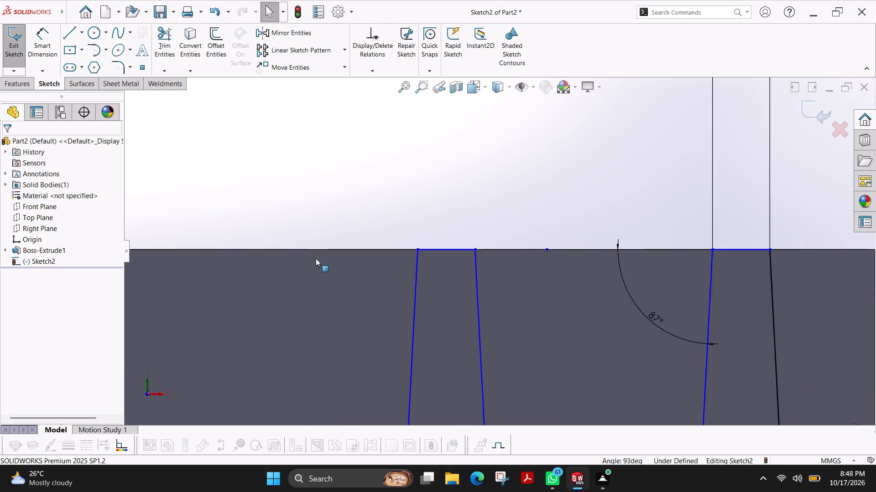
scroll(316, 258, up, 6)
scroll(706, 341, up, 5)
scroll(511, 296, up, 4)
scroll(509, 295, down, 5)
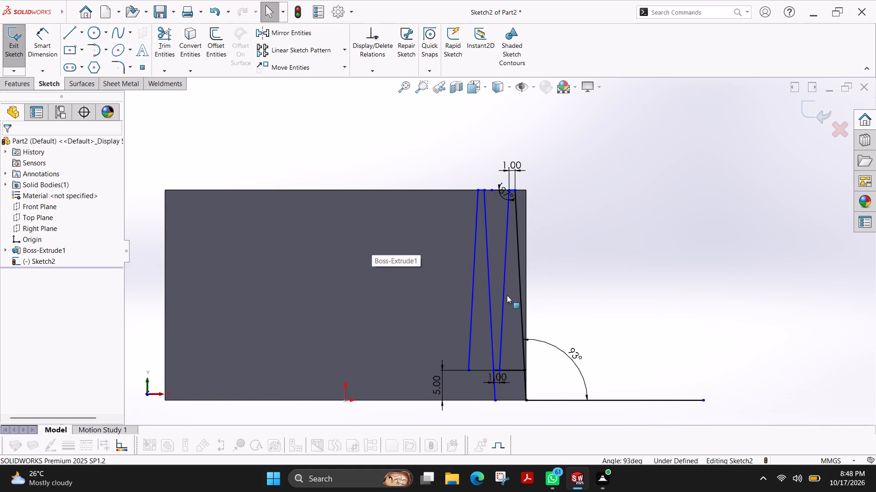
scroll(504, 302, down, 1)
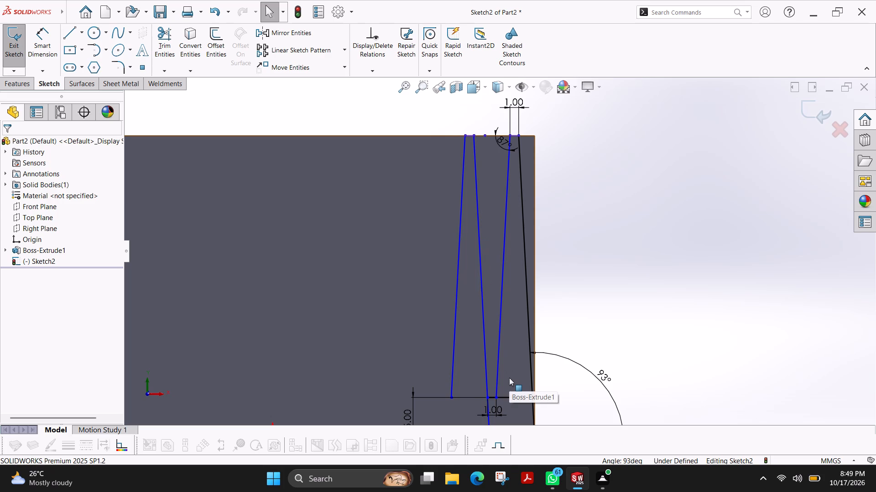
scroll(480, 379, up, 1)
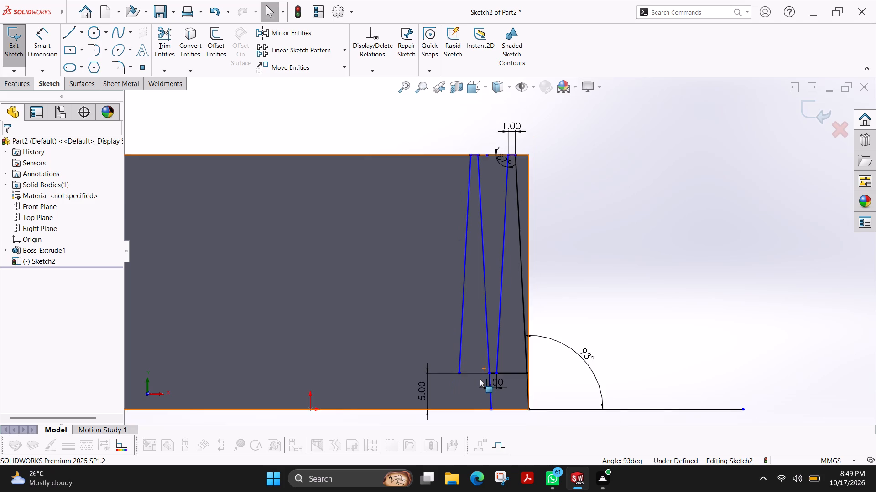
scroll(480, 379, up, 1)
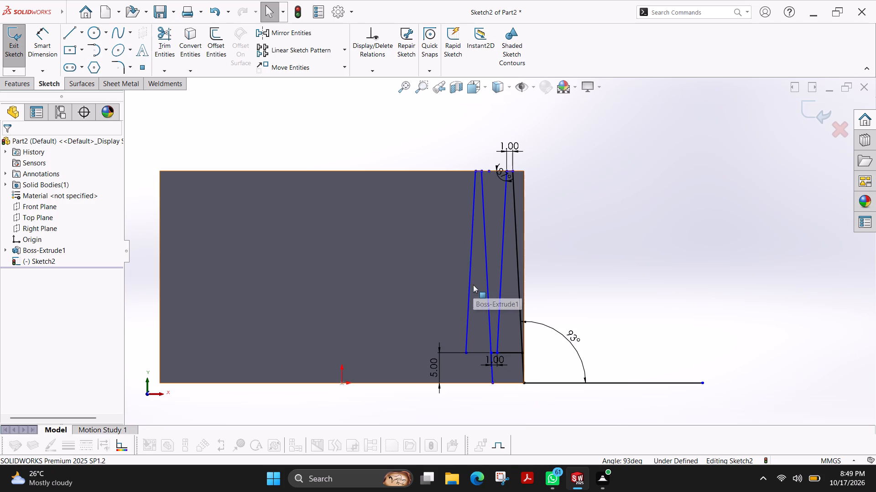
scroll(510, 324, down, 4)
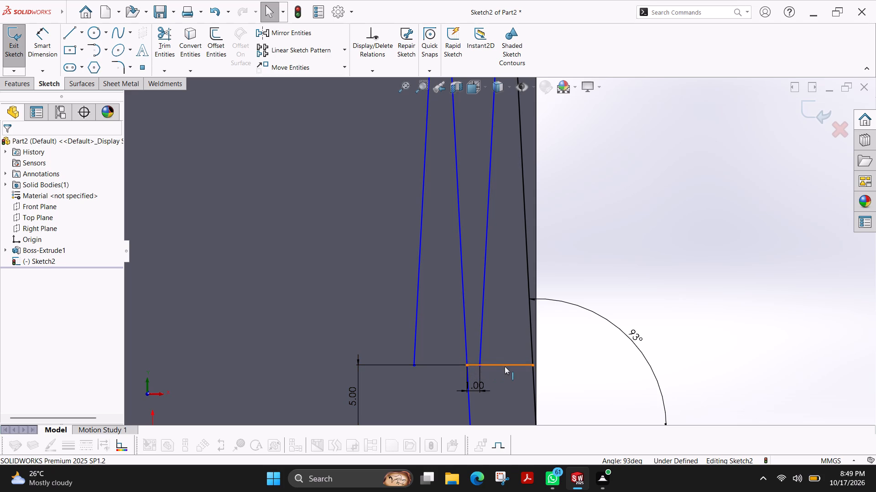
scroll(506, 244, up, 3)
scroll(481, 211, up, 1)
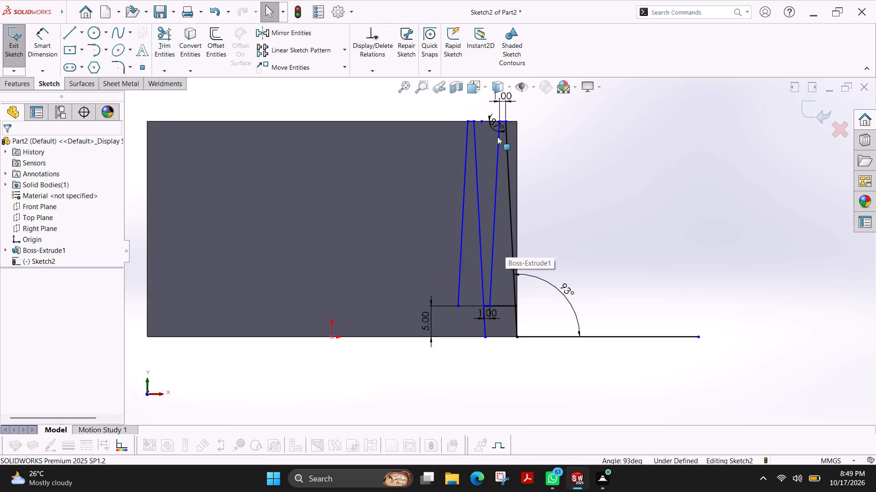
scroll(497, 136, down, 6)
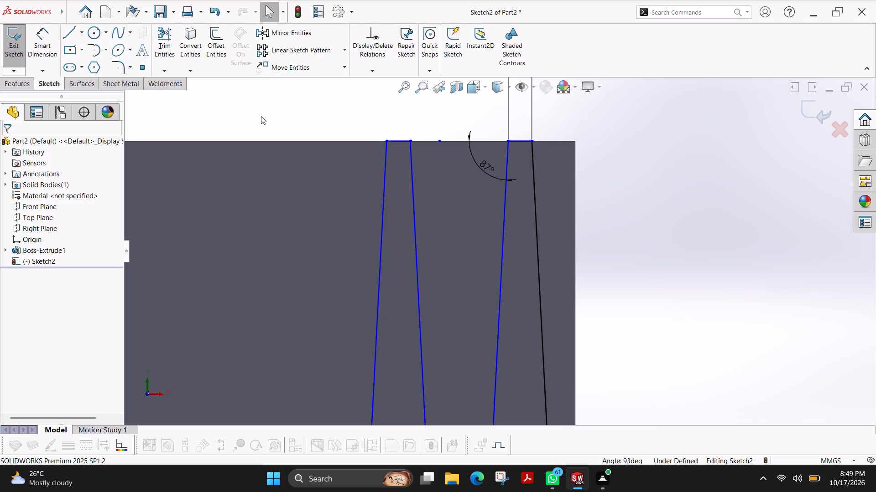
Measure the spacing between the original and copied 1 mm top segments' outer endpoints with a temporary line.
click(344, 53)
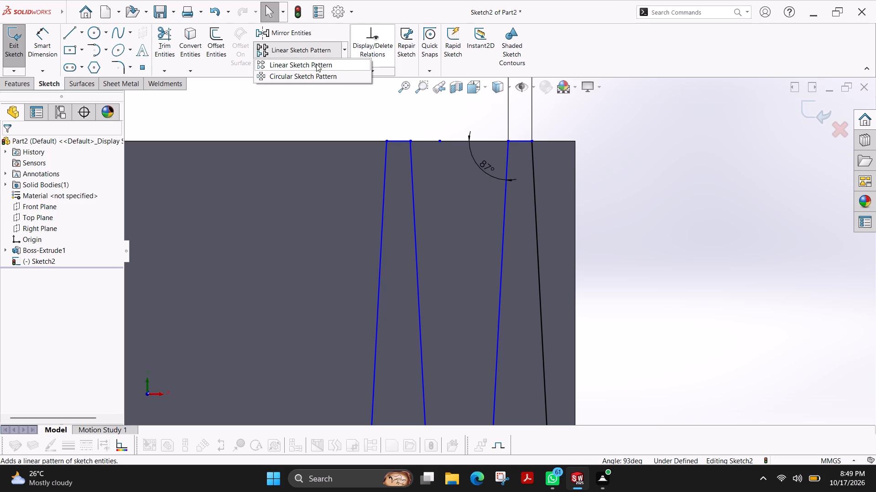
click(73, 34)
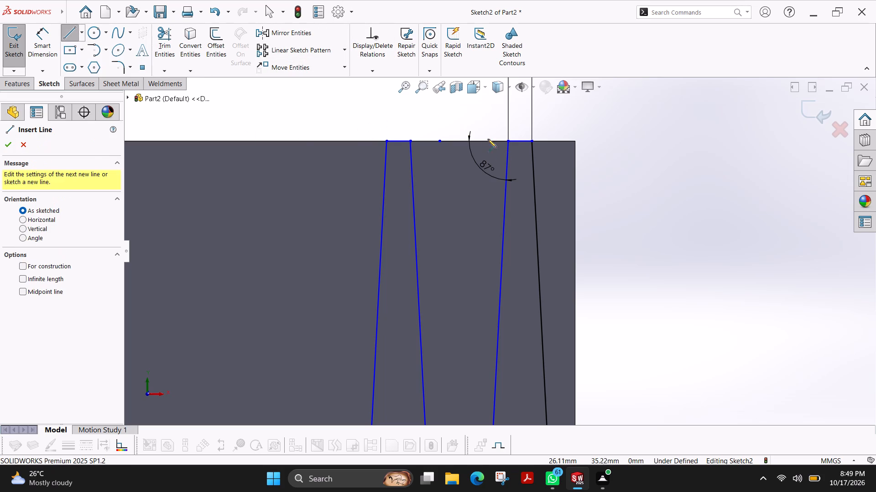
click(507, 142)
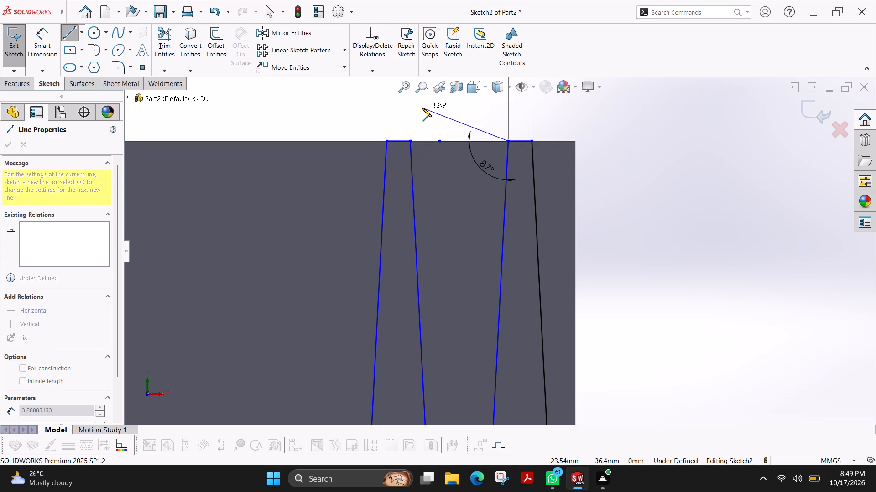
key(Escape)
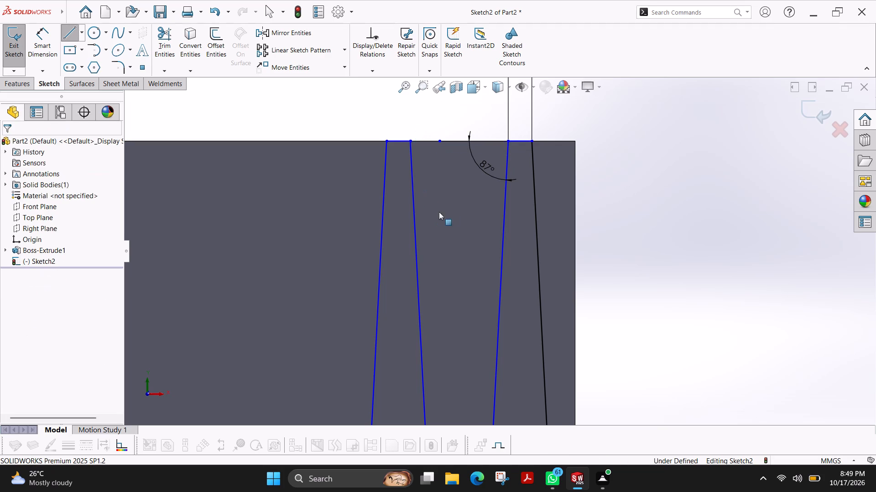
click(74, 36)
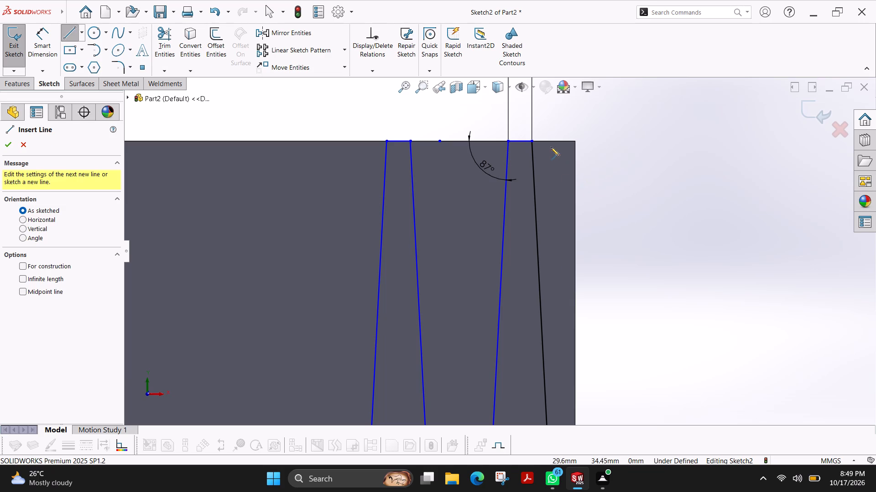
click(533, 141)
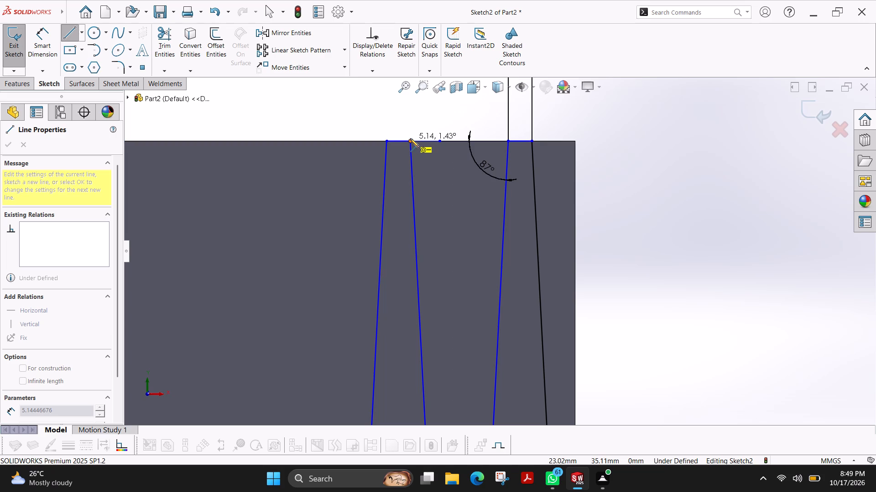
key(Escape)
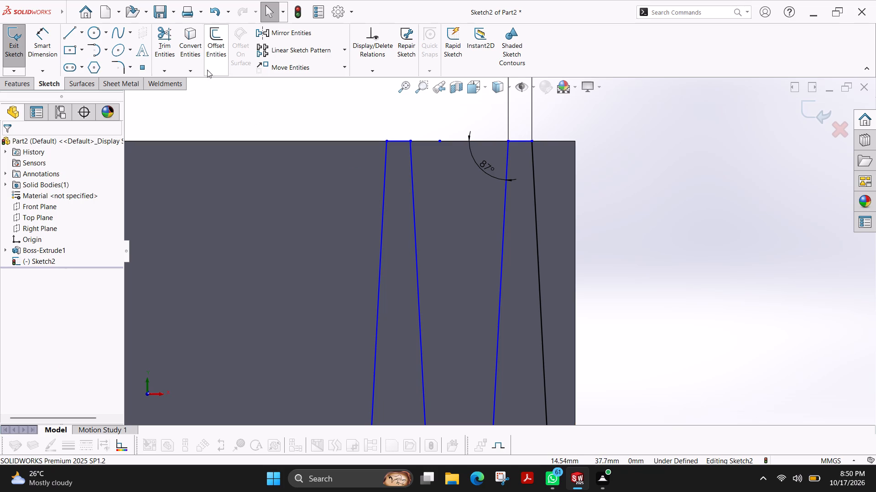
Set up a linear sketch pattern of the original profile's two tapered lines and 1 mm top segment with 5.14 mm X-axis spacing.
click(328, 51)
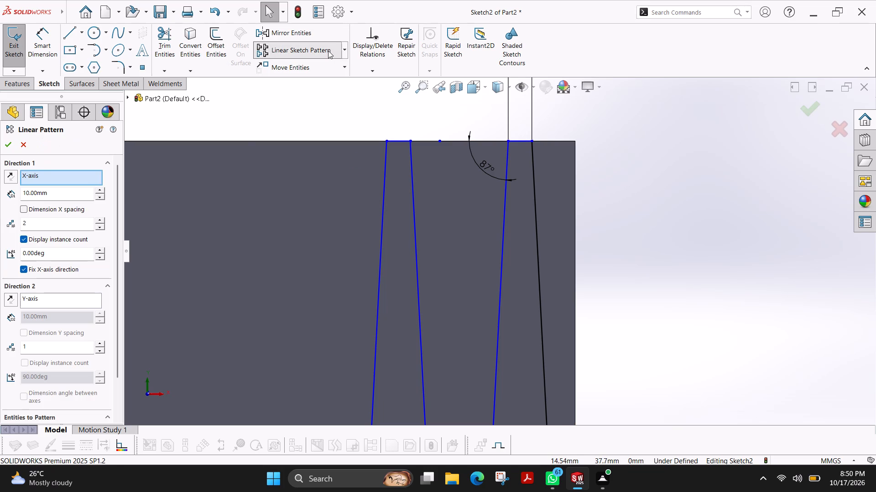
double_click(87, 192)
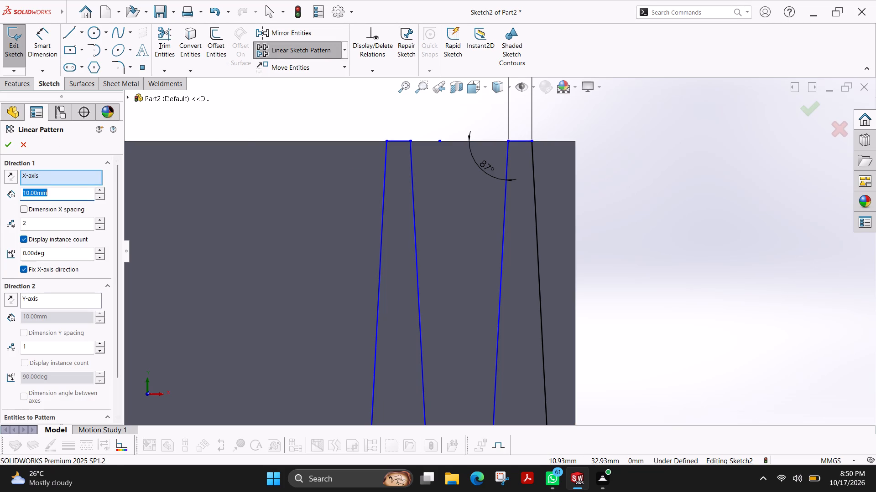
text(5.14)
key(Return)
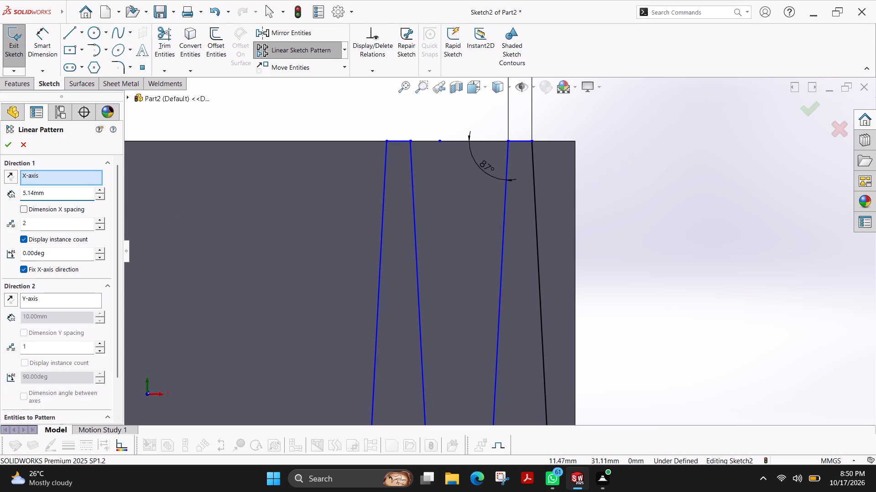
scroll(116, 331, down, 4)
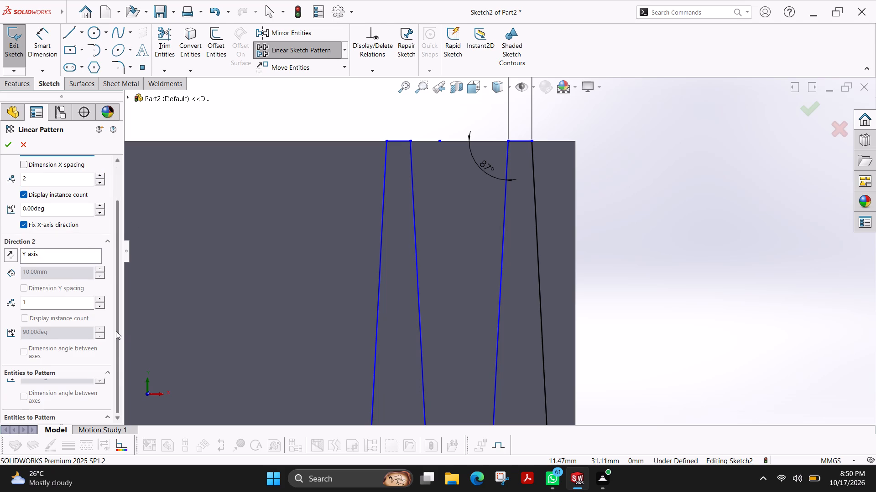
click(45, 397)
click(58, 384)
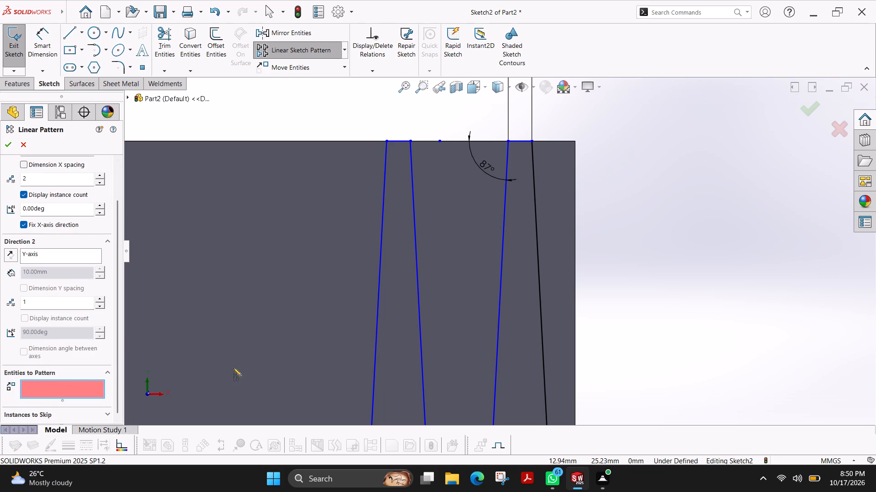
click(539, 260)
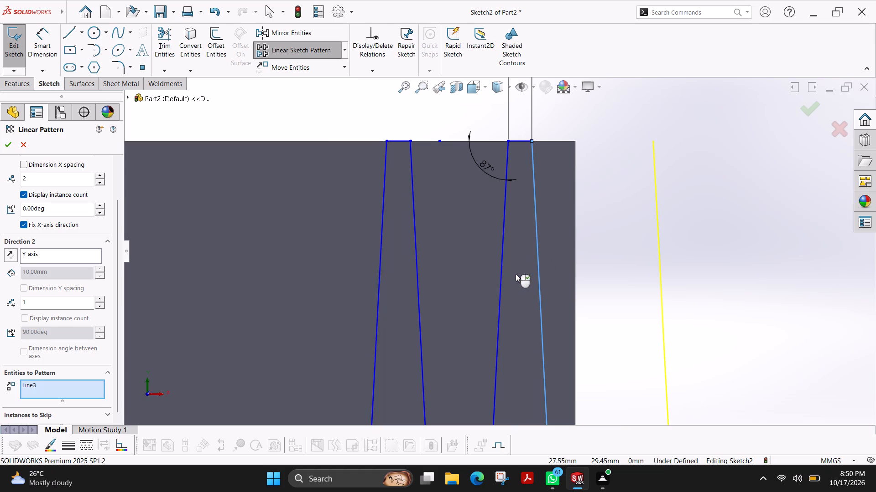
click(500, 280)
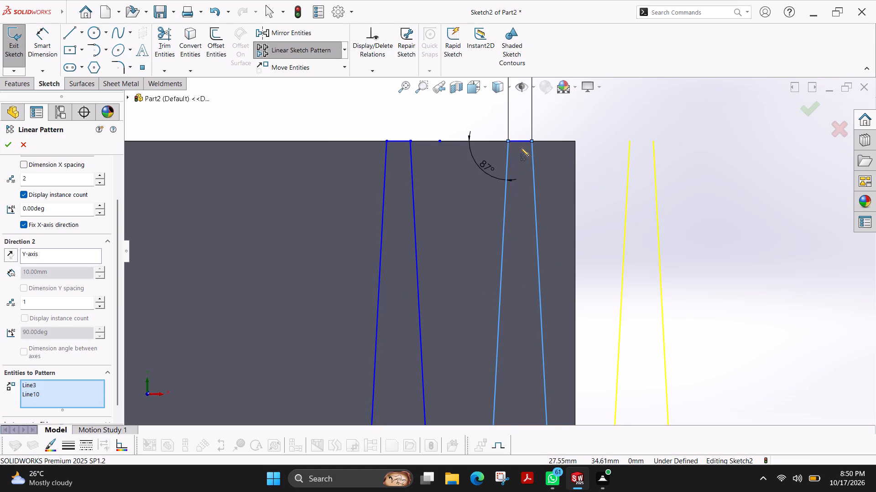
click(521, 141)
Reverse the pattern's X-axis direction so the instances run inward across the block.
scroll(536, 257, up, 5)
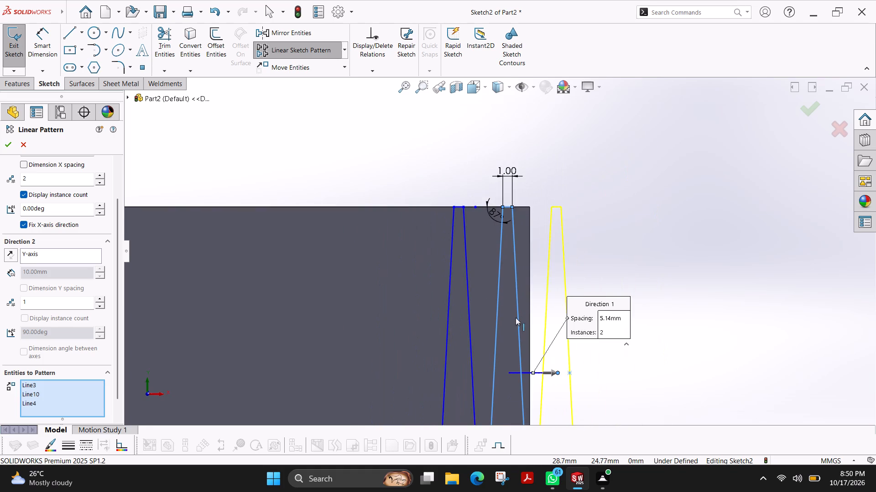
scroll(516, 322, up, 3)
scroll(507, 357, down, 2)
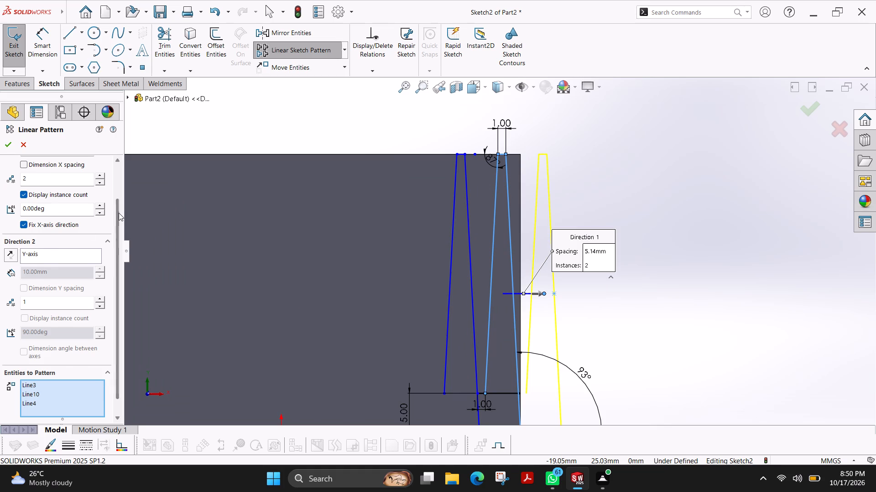
scroll(119, 213, up, 3)
click(12, 178)
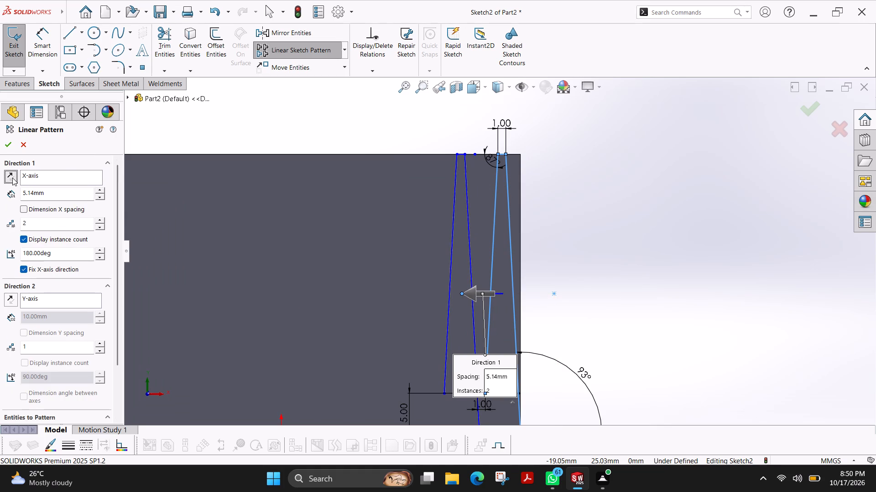
Try instance counts against the block's far edge and create the linear pattern with 12 instances.
click(100, 221)
triple_click(100, 221)
click(100, 221)
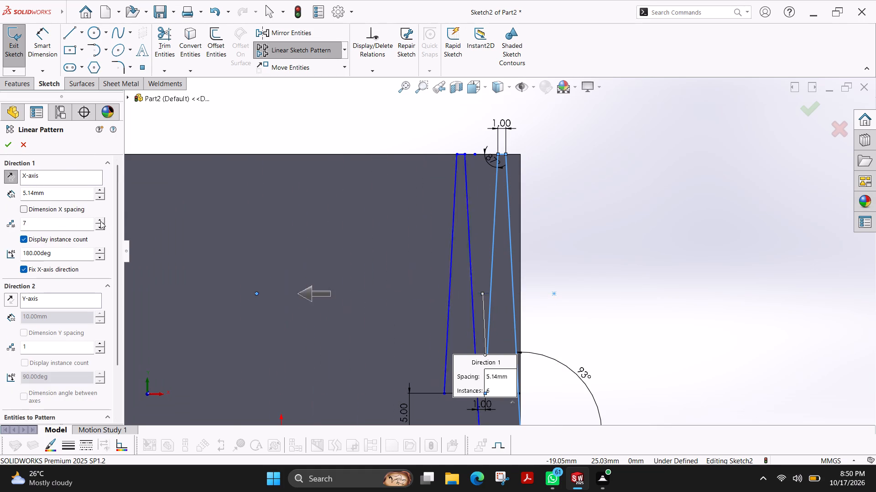
triple_click(100, 221)
double_click(100, 221)
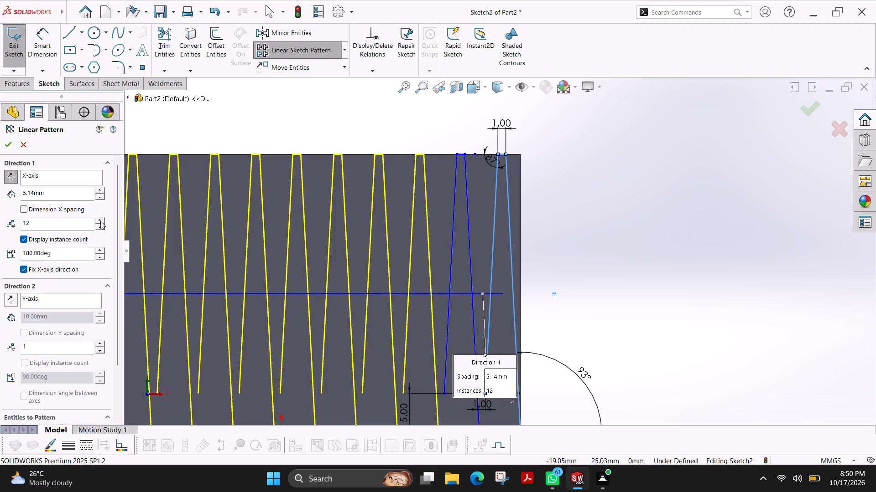
click(100, 221)
scroll(219, 228, down, 3)
scroll(219, 228, up, 5)
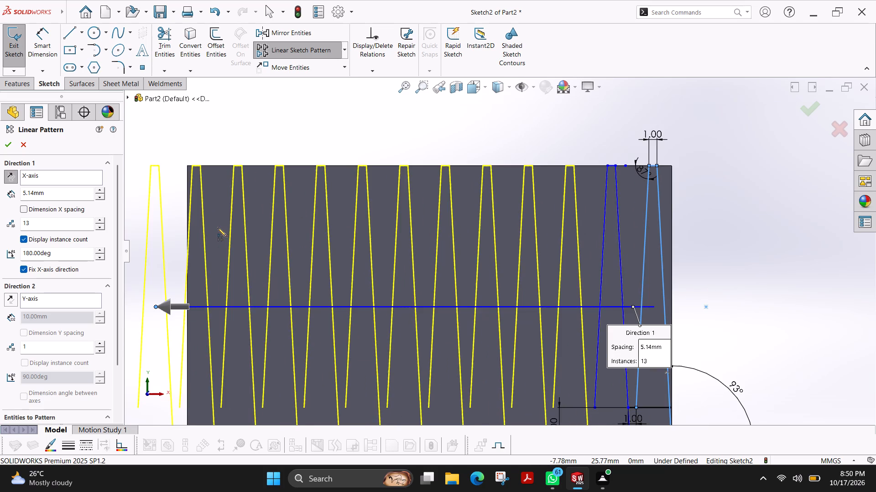
click(99, 228)
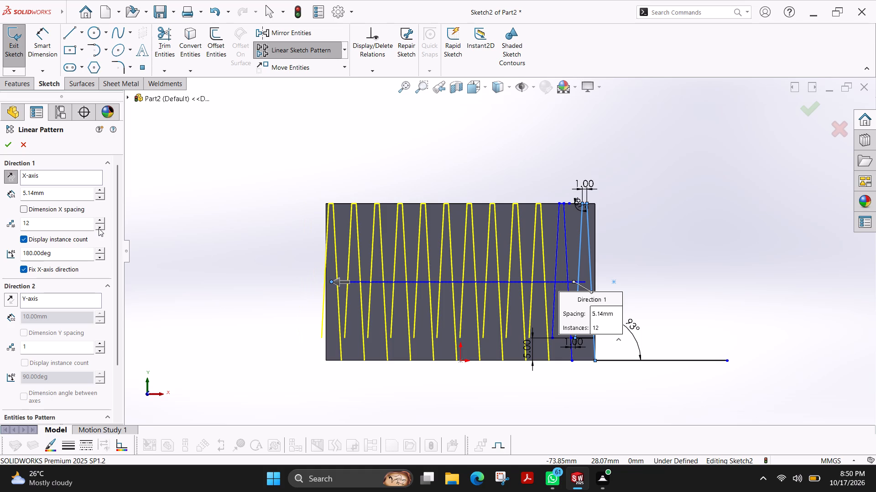
scroll(357, 326, down, 4)
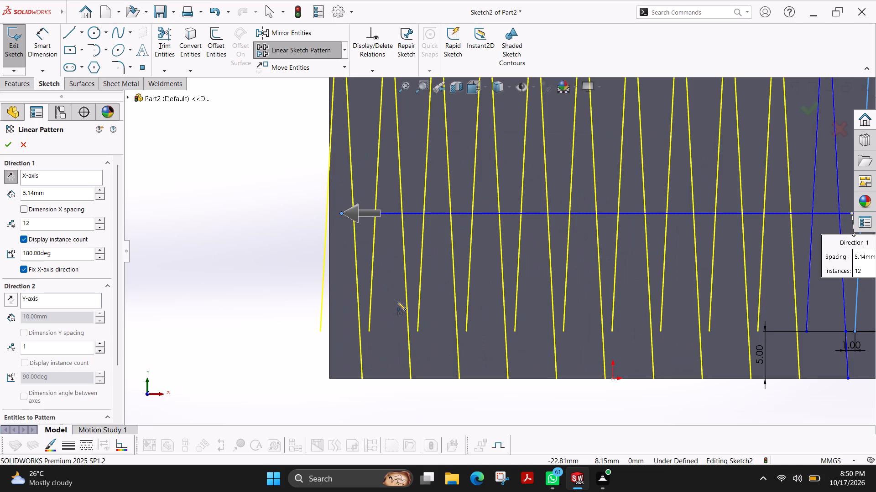
scroll(397, 302, up, 2)
scroll(788, 279, up, 1)
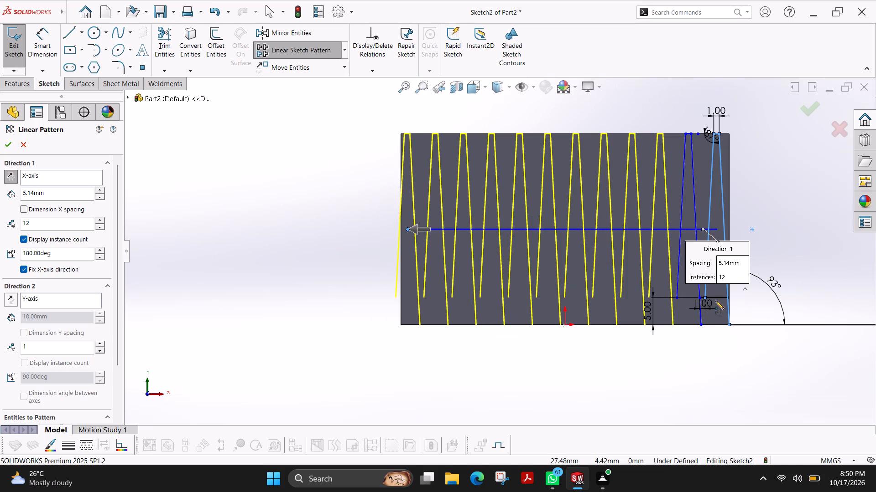
scroll(715, 301, down, 3)
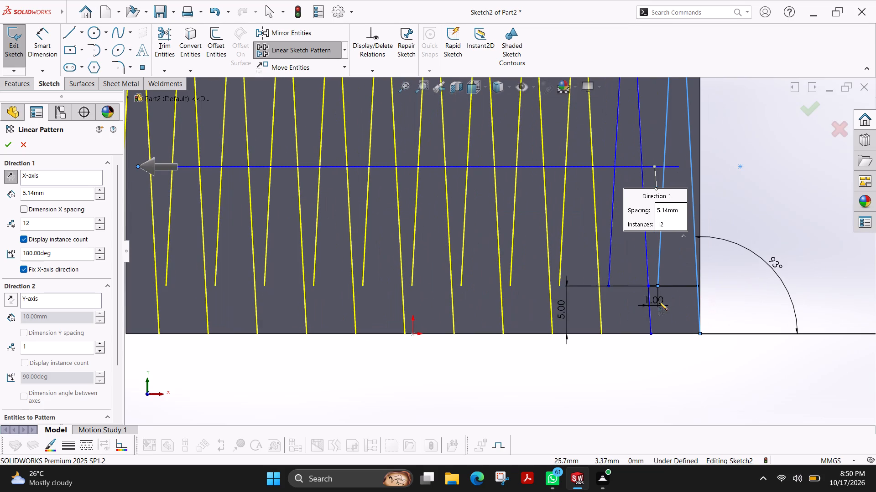
click(100, 228)
scroll(158, 230, up, 2)
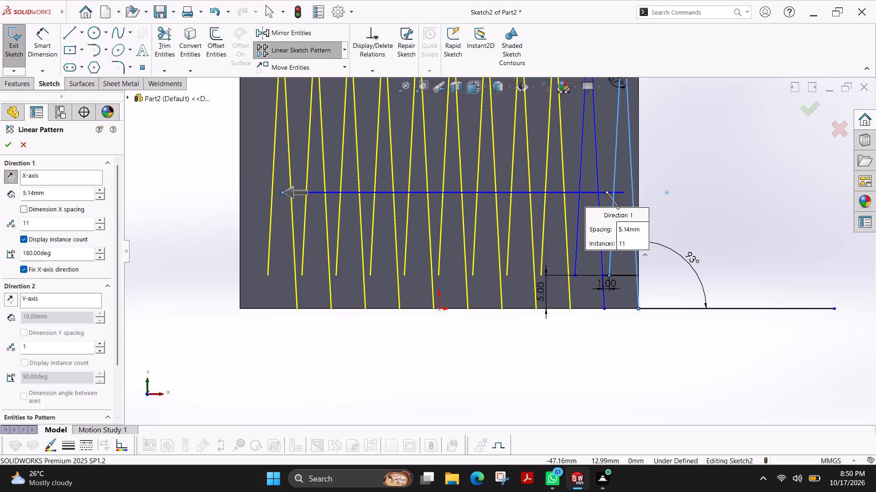
click(102, 220)
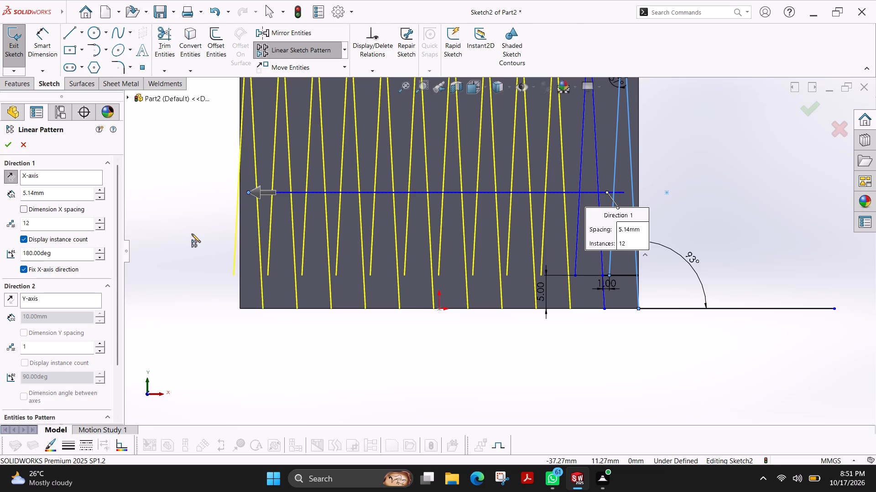
scroll(192, 234, up, 1)
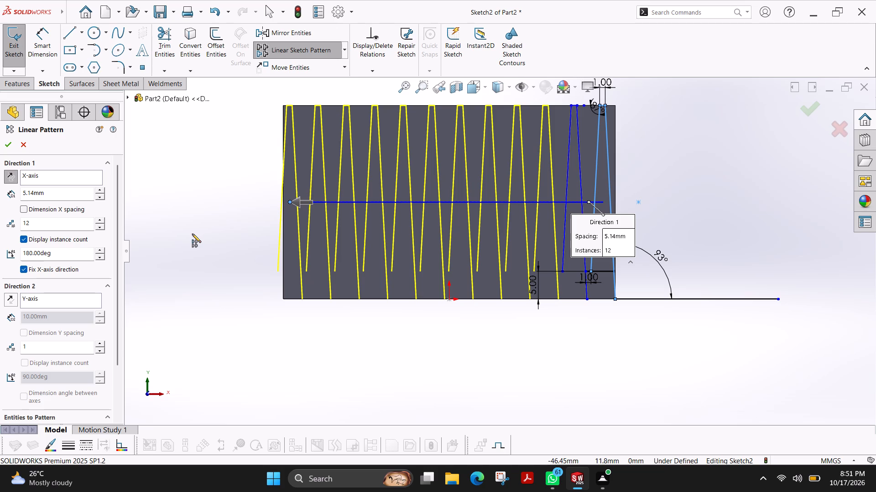
scroll(541, 235, up, 1)
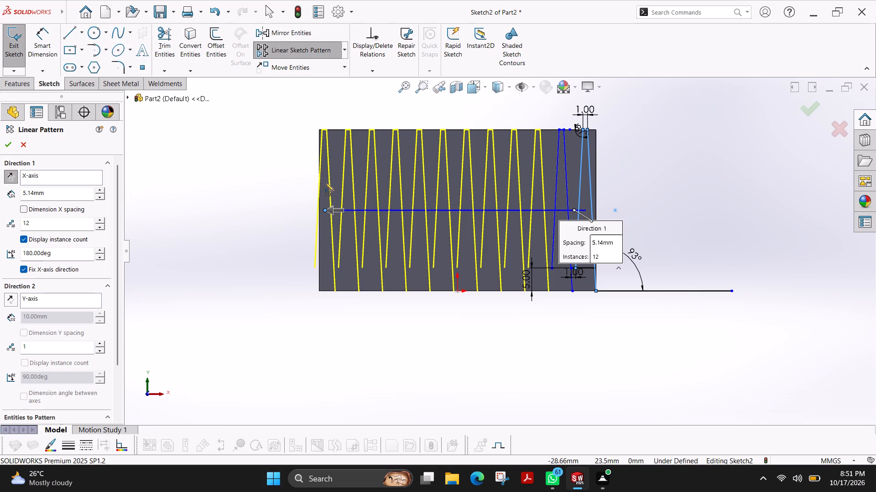
click(6, 145)
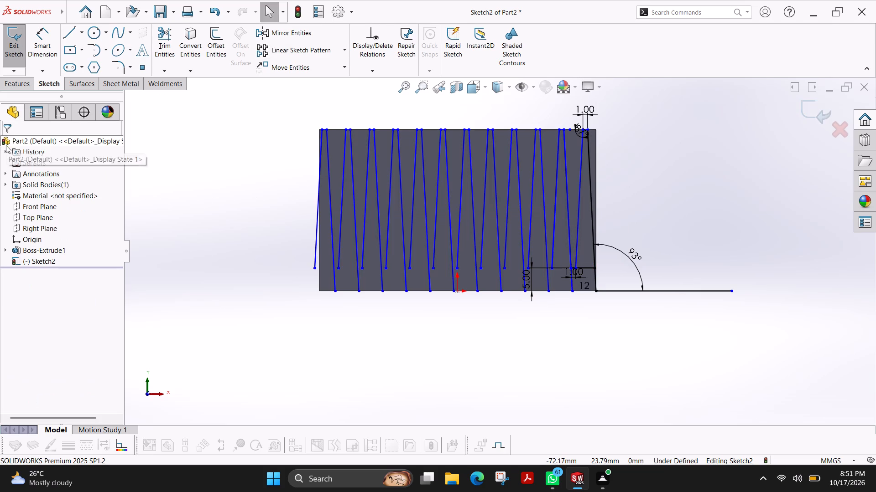
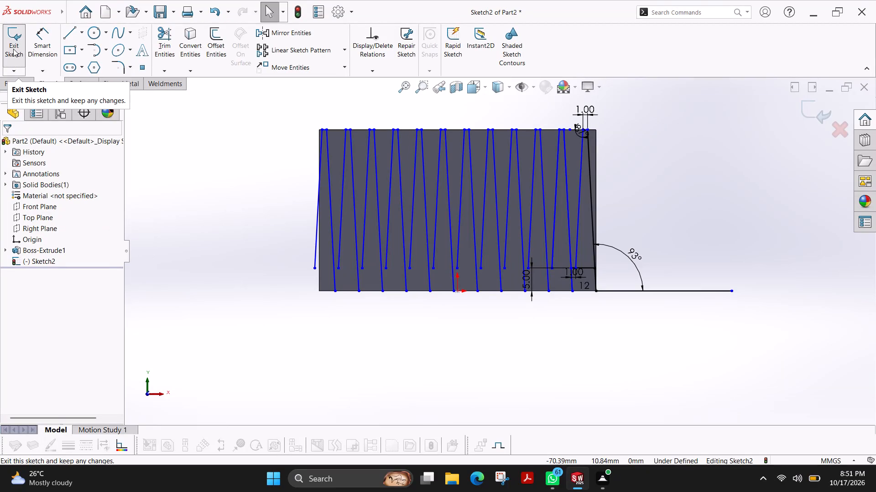
Extend the last patterned tapered line with a line about 7 mm long from its lower endpoint past the block's base.
click(70, 37)
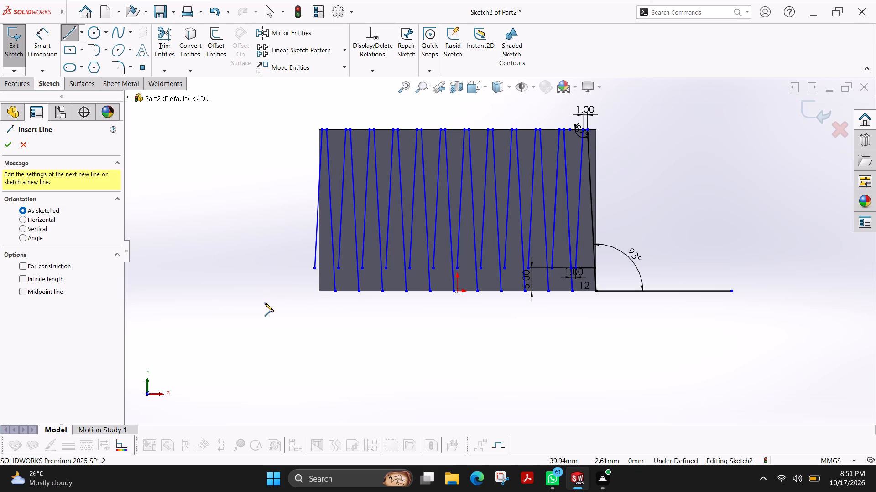
scroll(597, 264, down, 1)
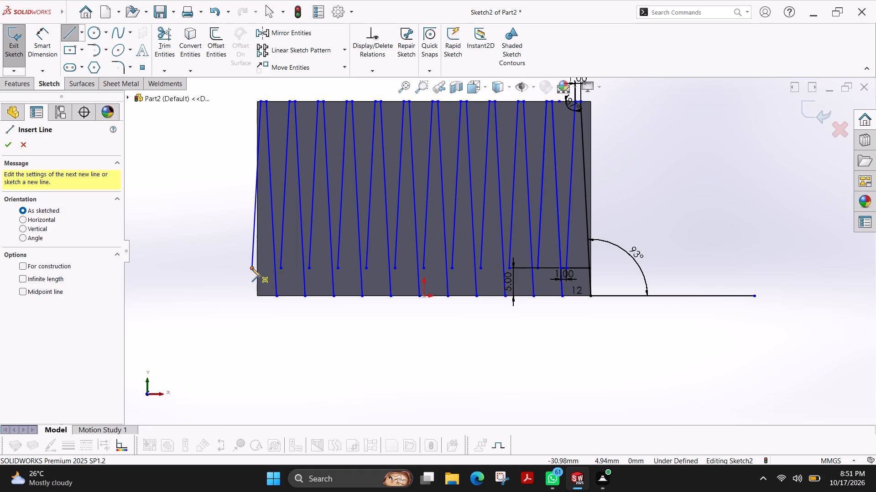
click(252, 268)
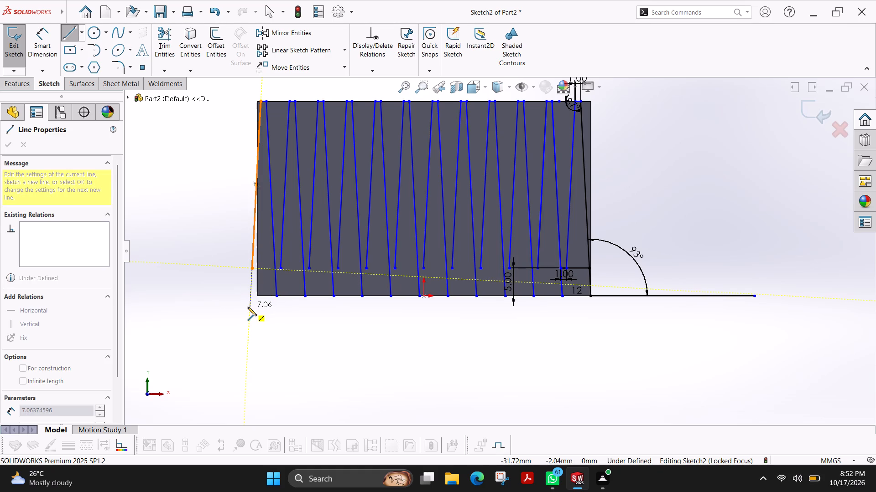
click(248, 307)
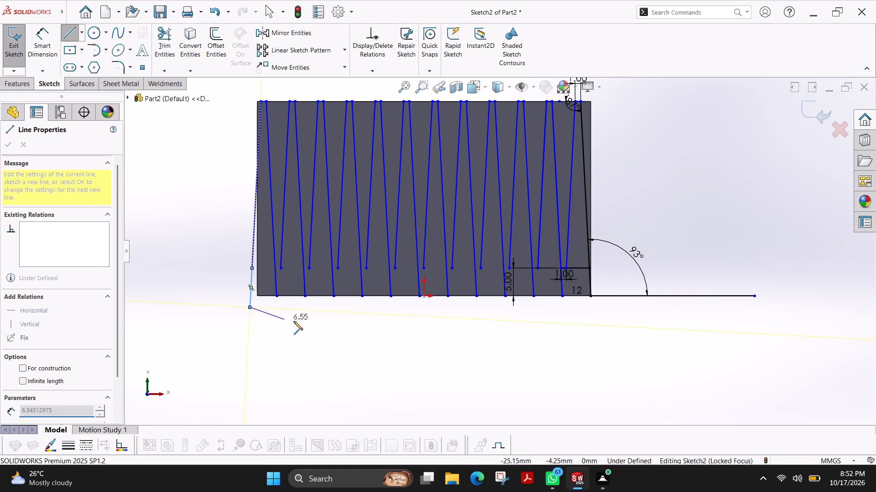
key(Escape)
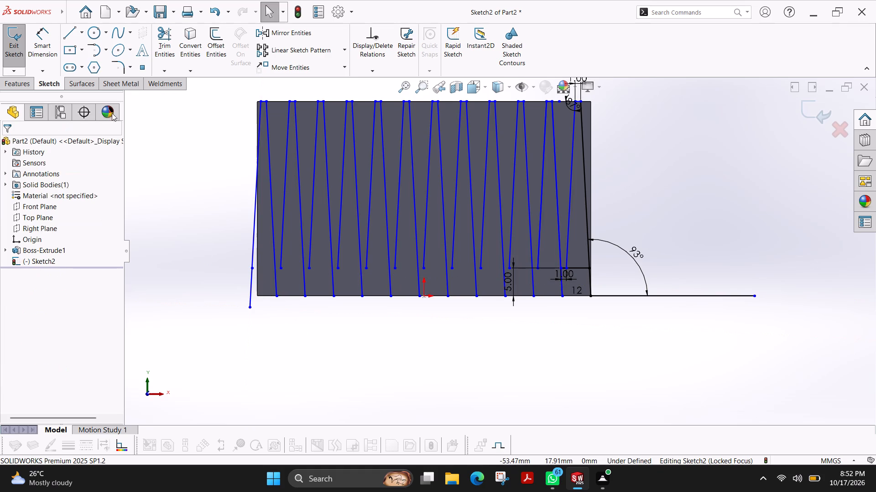
Draw a horizontal line about 6 mm long outward from the block's lower corner, crossing the extended tapered line.
click(66, 35)
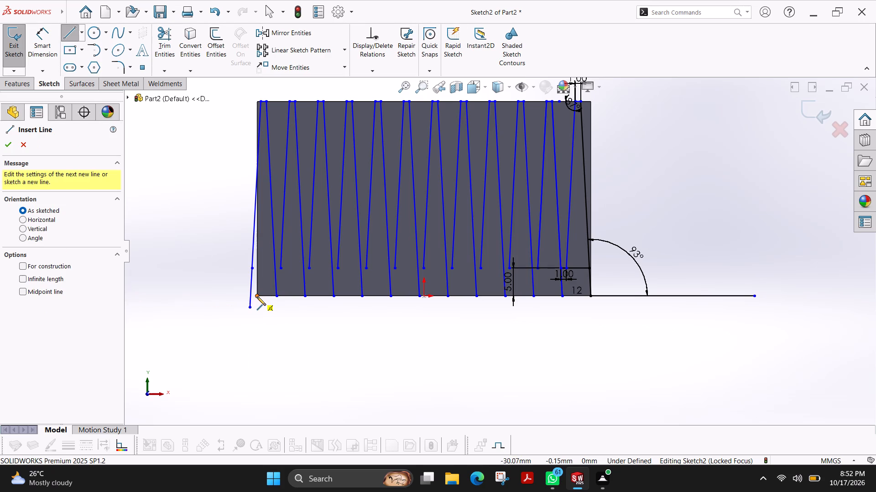
click(257, 297)
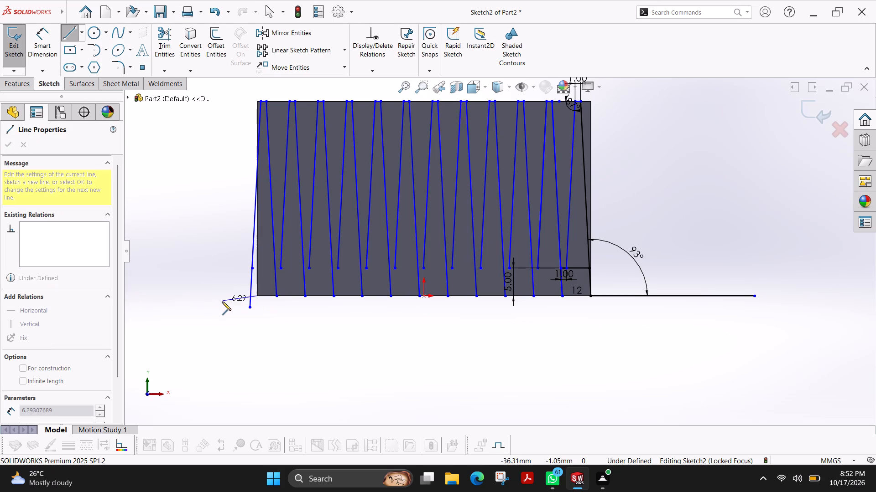
click(224, 295)
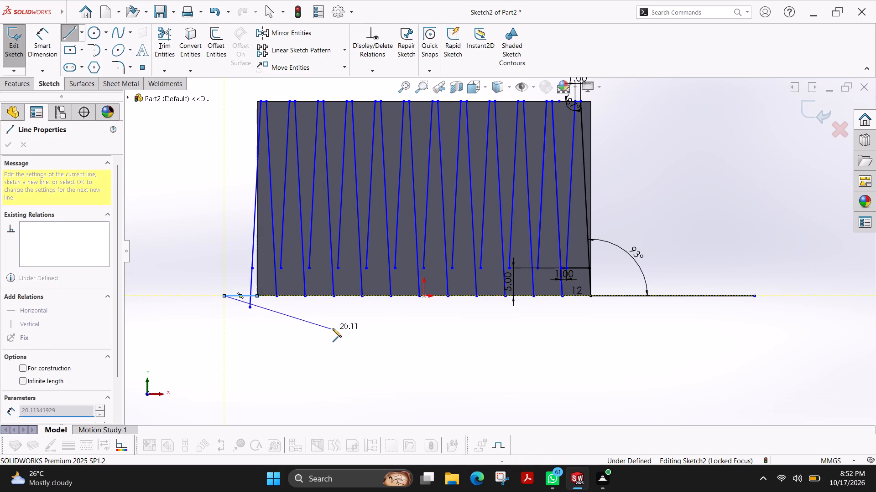
key(Escape)
Trim the part of the short horizontal line that lies outside the extended tapered line.
scroll(272, 312, down, 4)
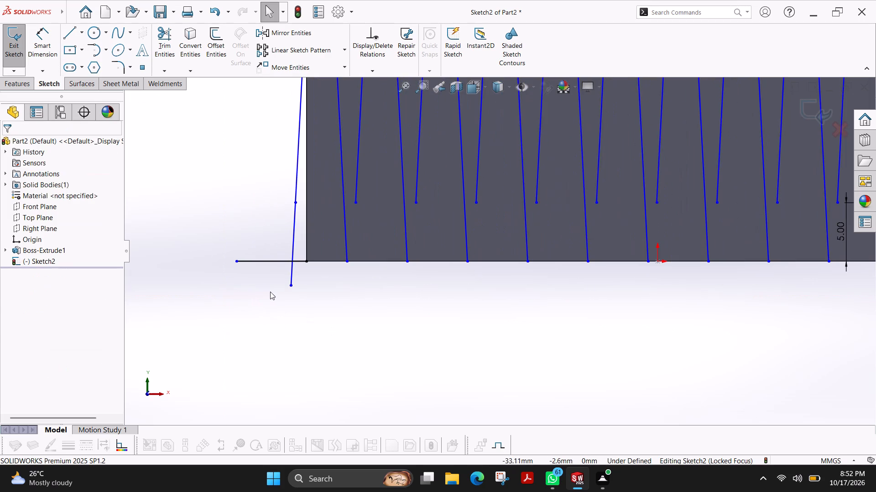
click(156, 52)
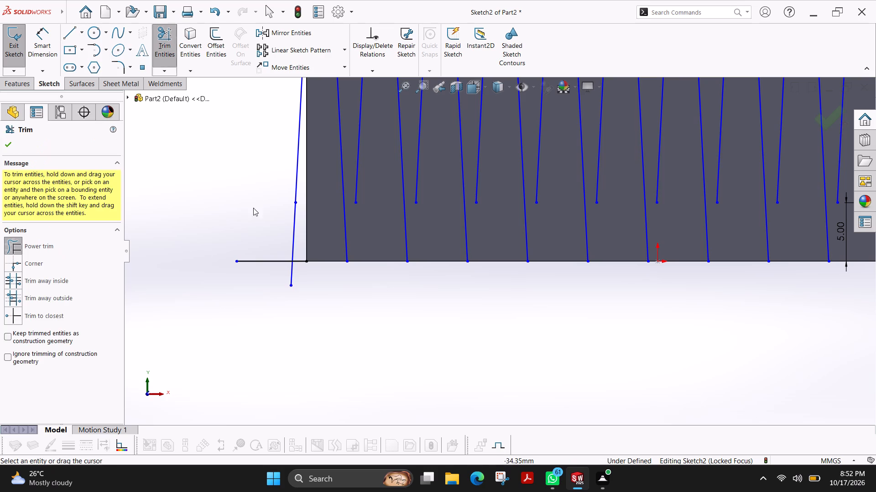
drag(259, 247, 259, 285)
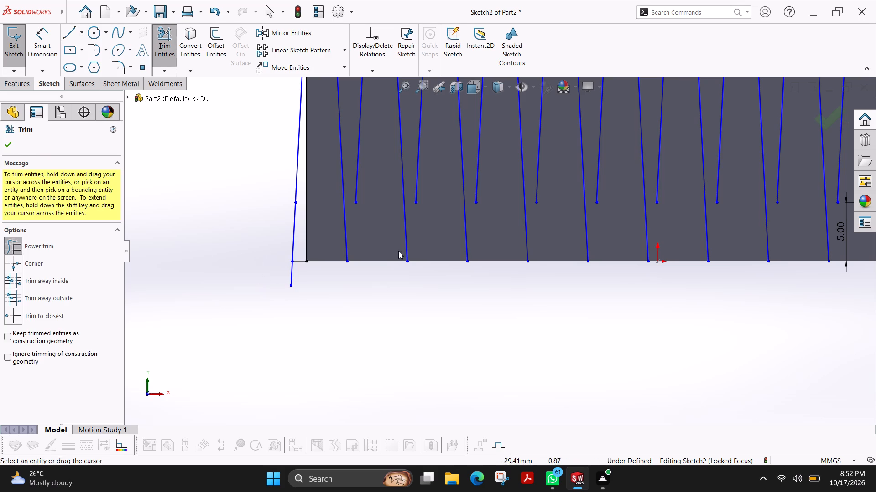
key(Escape)
Measure the horizontal distance from the short line's trimmed end to the block's opposite lower corner.
scroll(412, 262, up, 3)
scroll(616, 229, up, 2)
scroll(615, 230, down, 2)
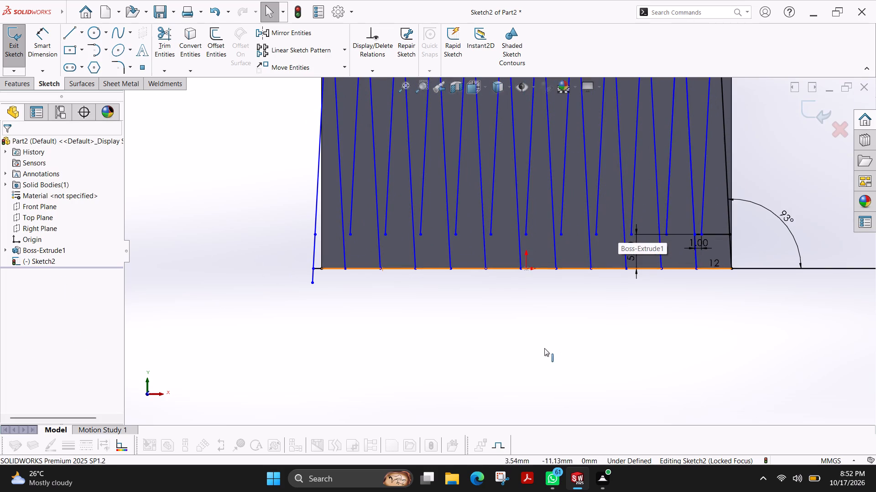
click(51, 47)
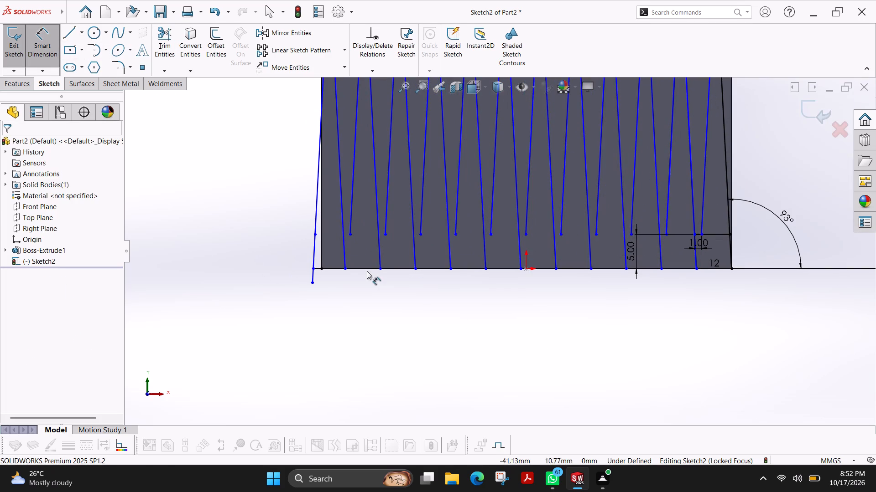
click(313, 269)
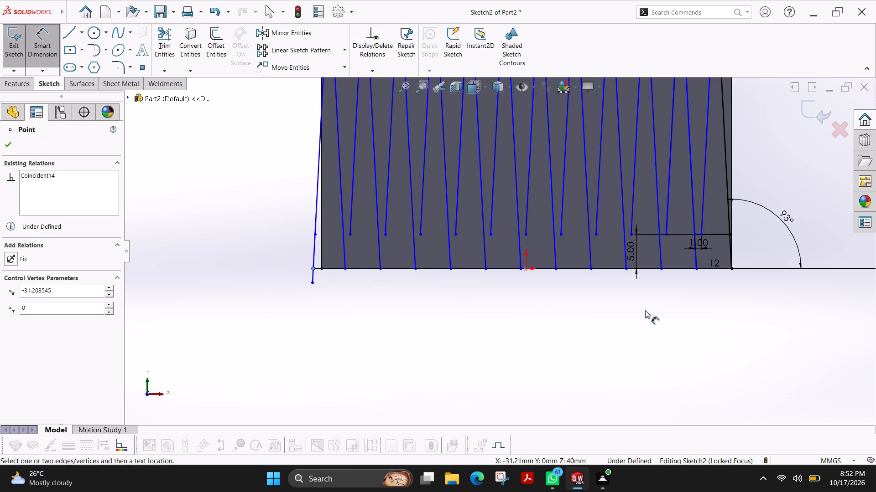
click(731, 269)
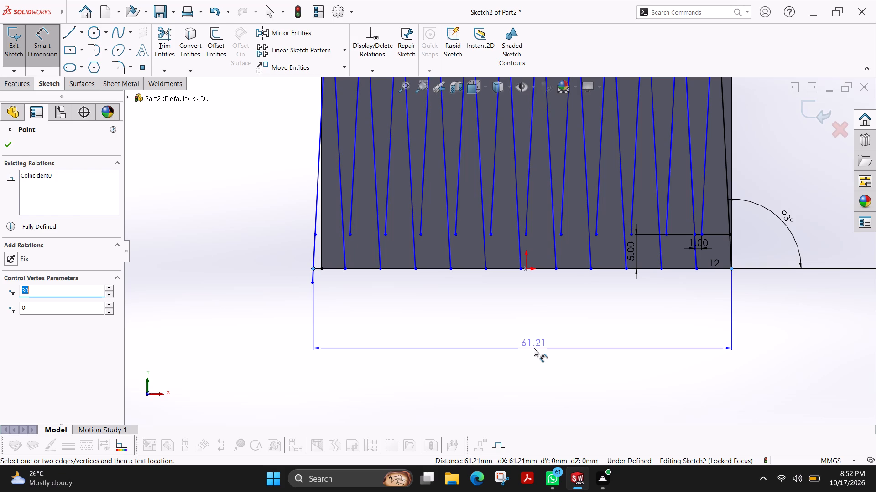
key(Escape)
scroll(279, 231, up, 2)
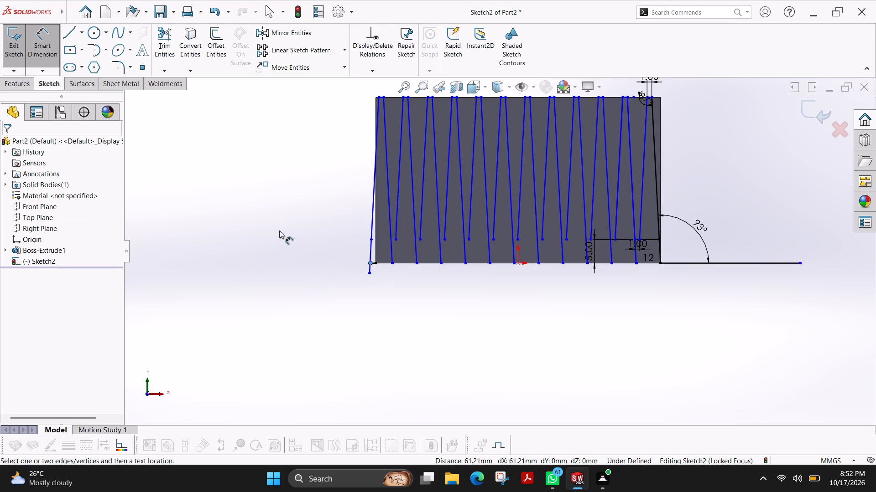
key(Escape)
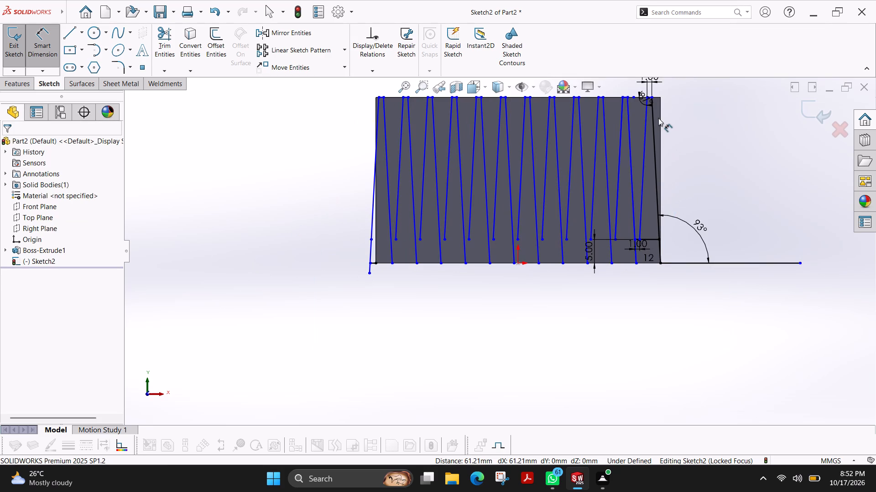
Leave the profile sketch and open the block's base sketch for editing.
ctrl+shift+middle_drag(697, 155, 680, 179)
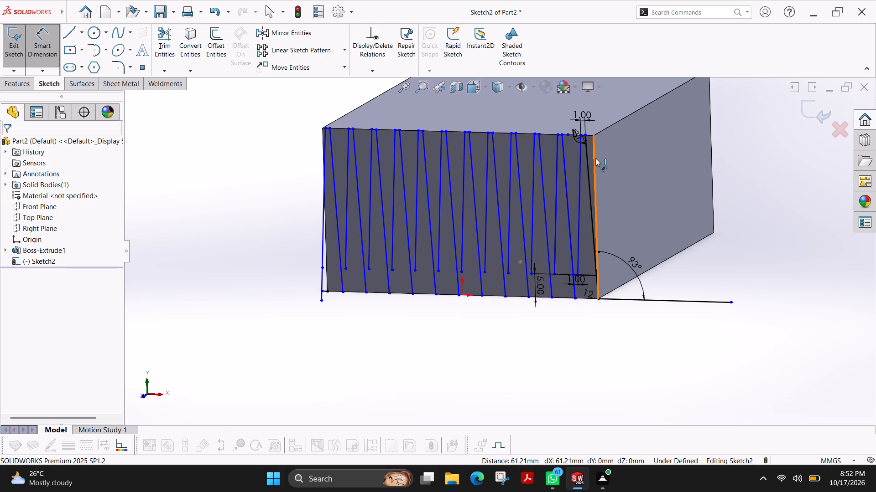
click(5, 249)
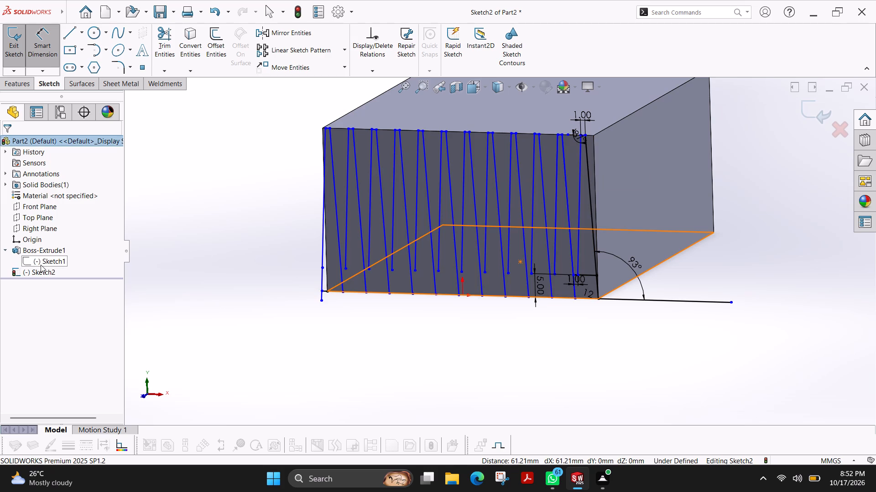
click(41, 265)
click(21, 49)
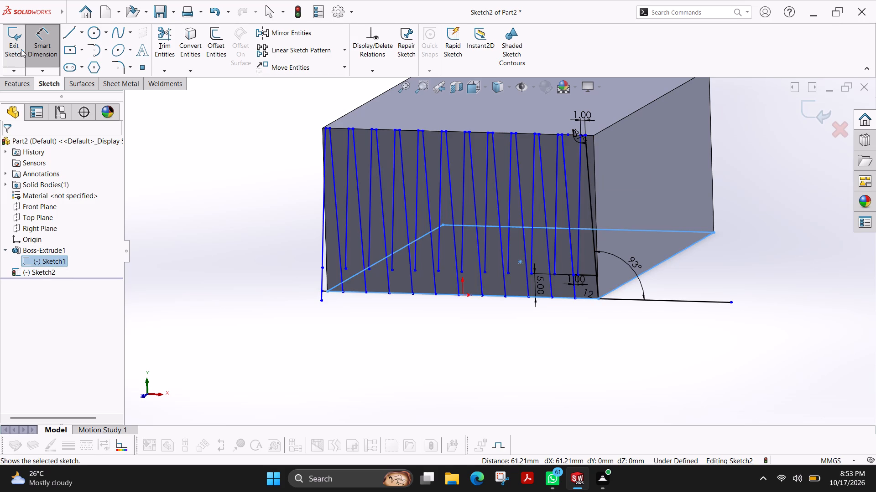
click(42, 260)
click(51, 233)
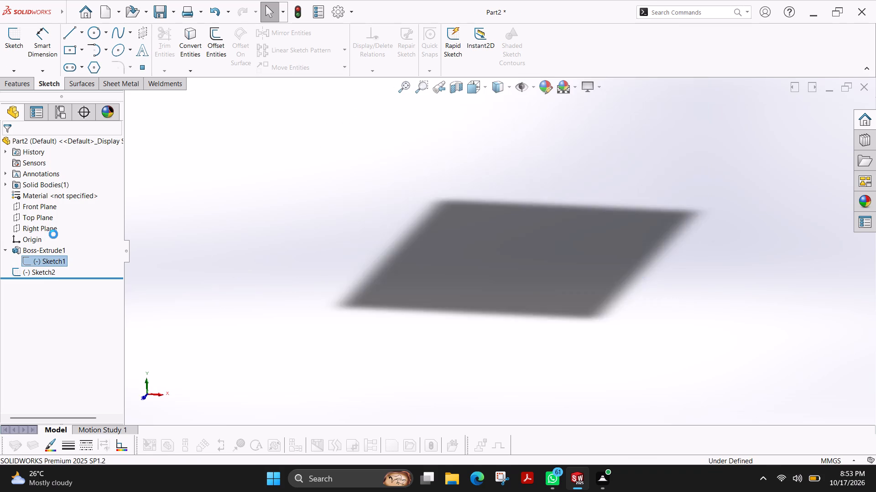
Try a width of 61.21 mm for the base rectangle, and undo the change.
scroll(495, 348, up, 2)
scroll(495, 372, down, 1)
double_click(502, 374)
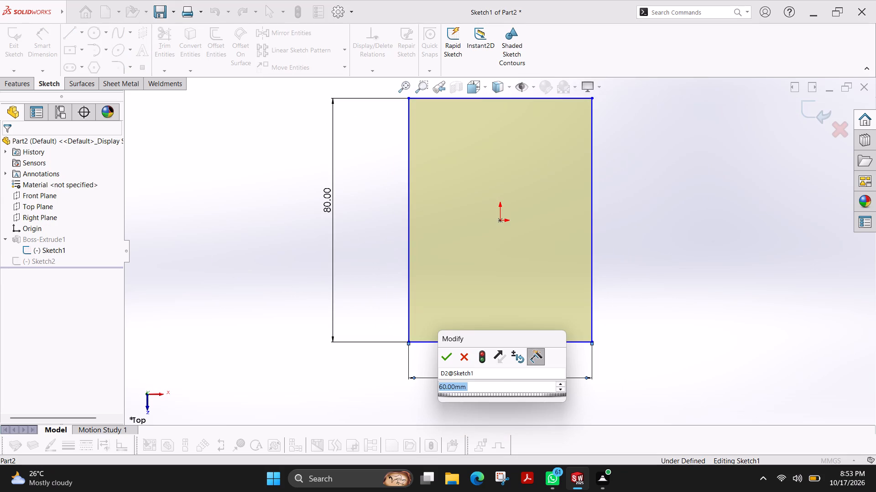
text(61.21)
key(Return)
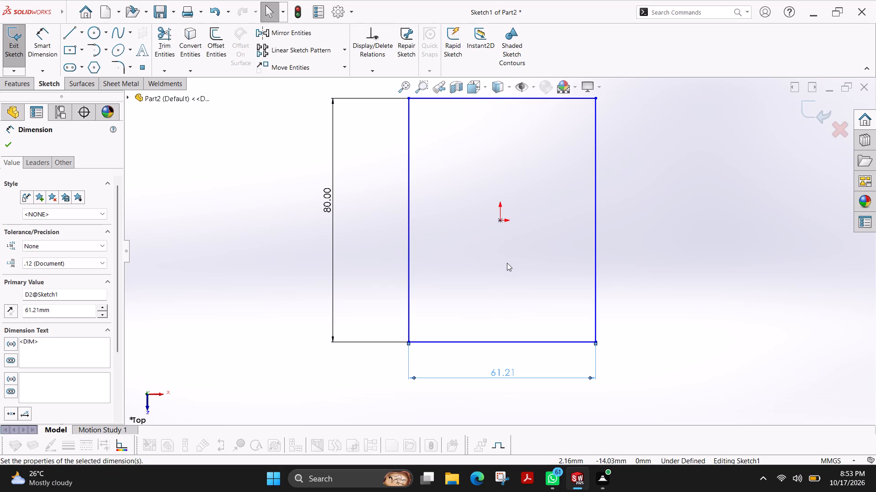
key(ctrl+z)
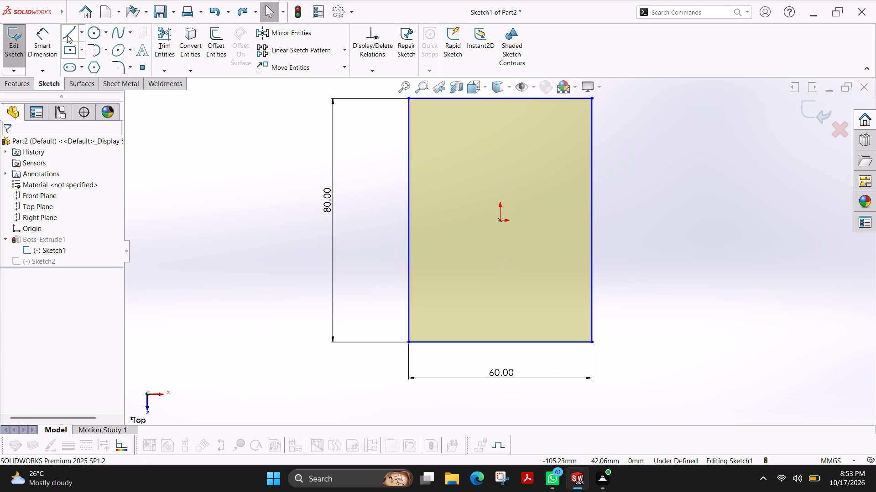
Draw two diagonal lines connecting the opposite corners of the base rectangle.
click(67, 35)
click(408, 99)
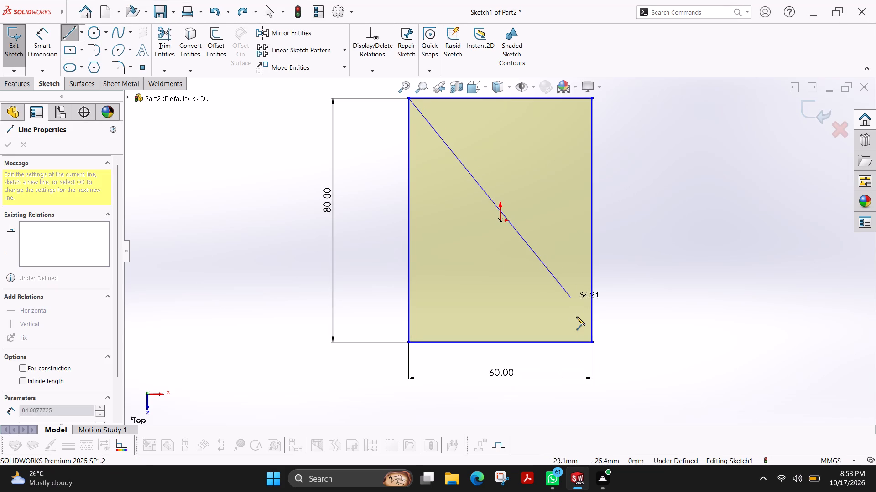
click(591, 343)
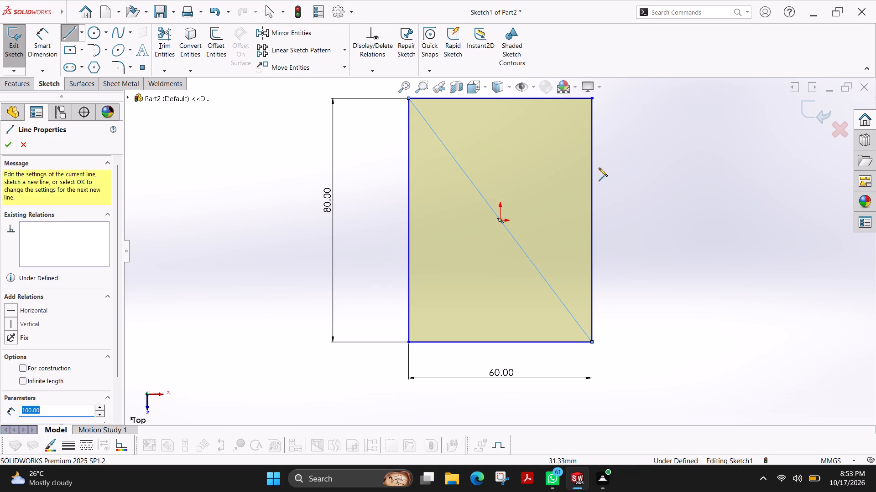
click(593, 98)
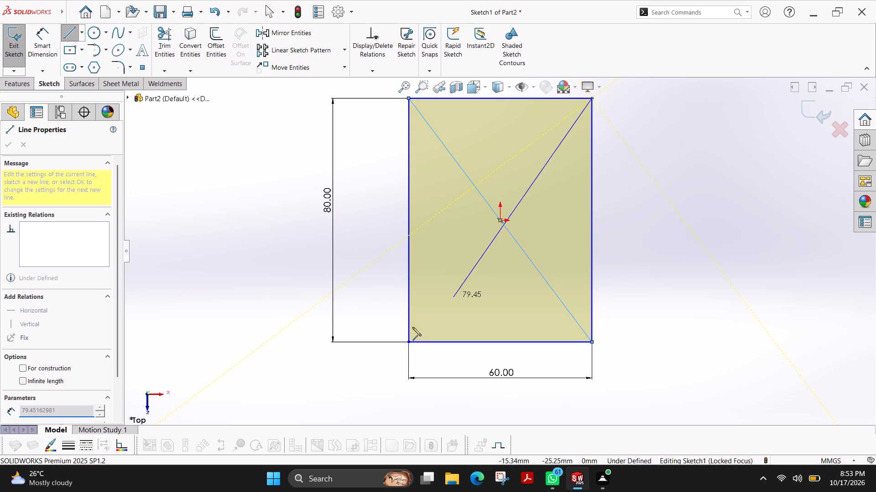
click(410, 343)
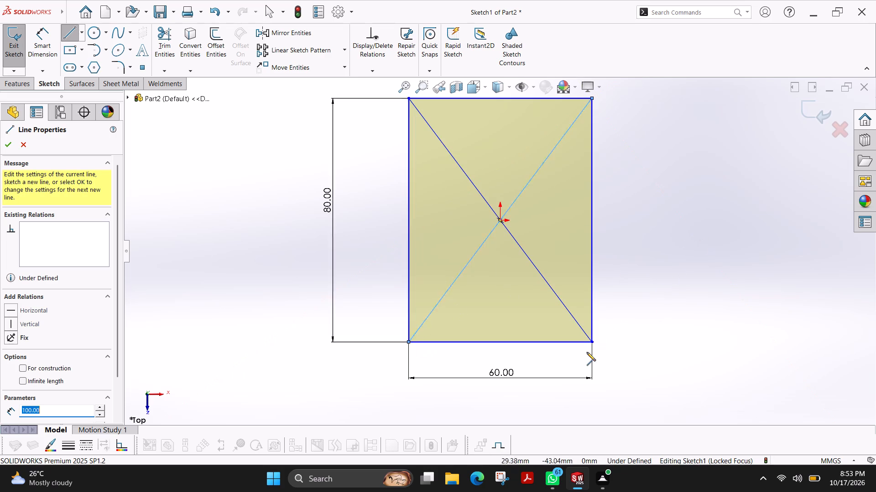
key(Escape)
Set the base rectangle's width to 61.21 mm.
double_click(508, 374)
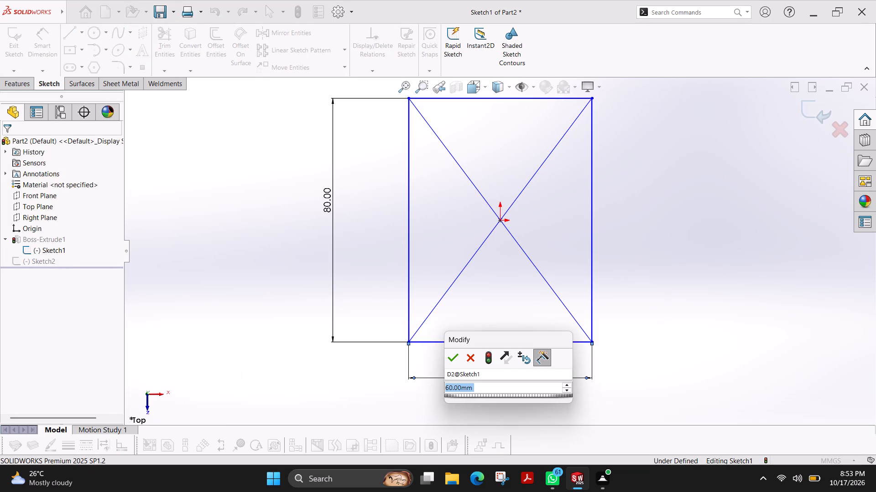
text(61.)
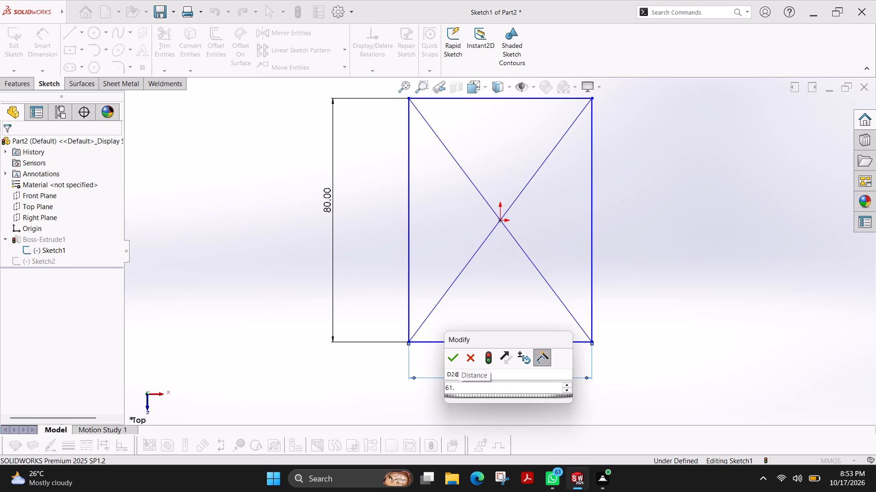
text(21)
key(Return)
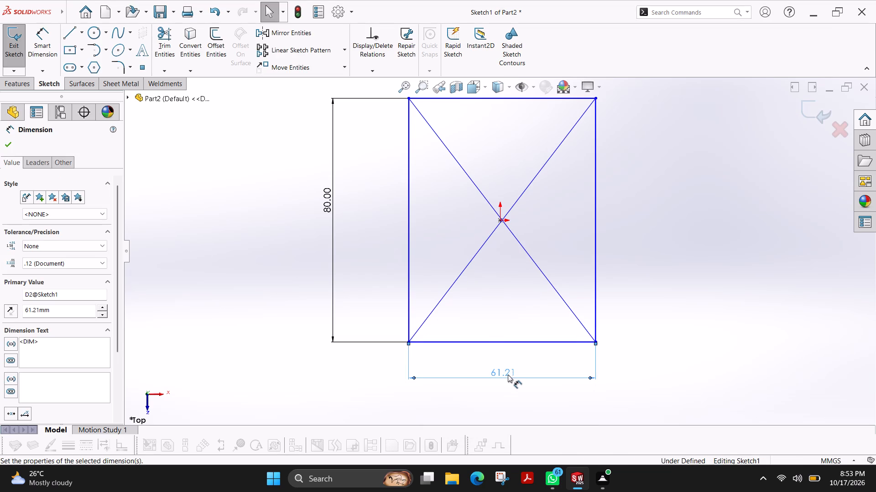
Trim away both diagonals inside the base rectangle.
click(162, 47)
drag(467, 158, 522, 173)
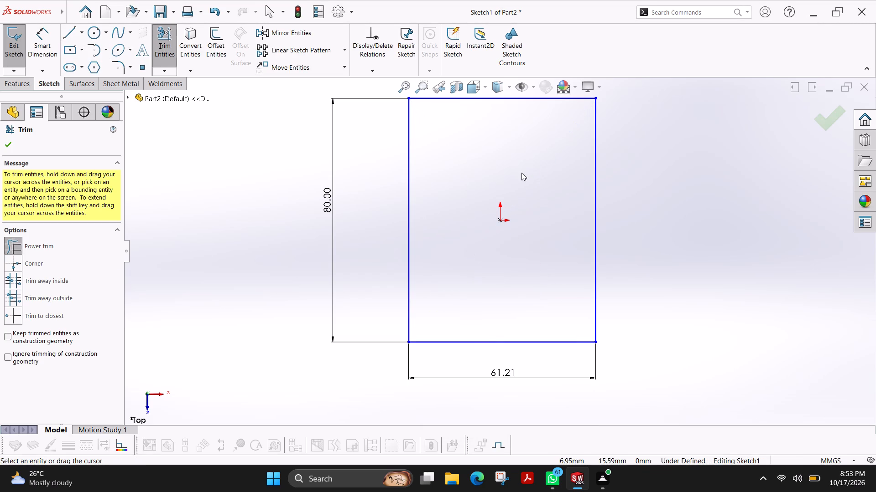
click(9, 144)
Exit the base sketch to rebuild the block with the new width.
click(16, 49)
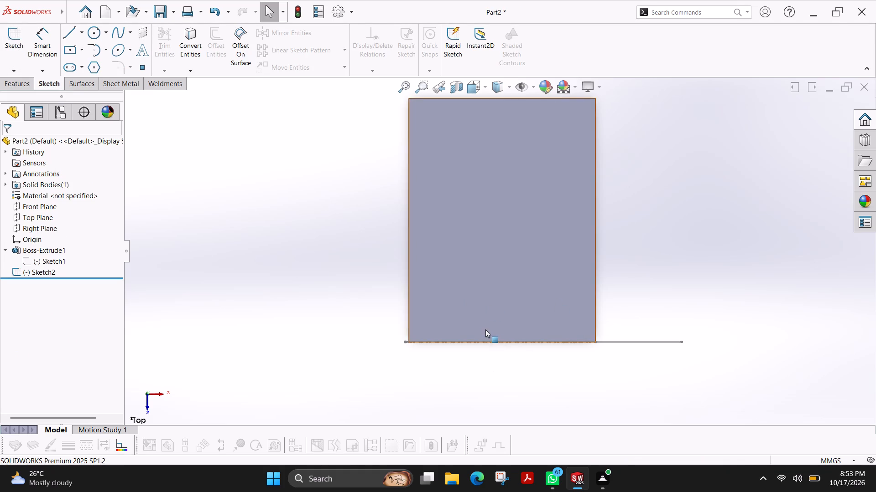
Examine the base sketch and the block's front face to see how the patterned wall profile sits on the block.
ctrl+shift+middle_drag(381, 360, 374, 251)
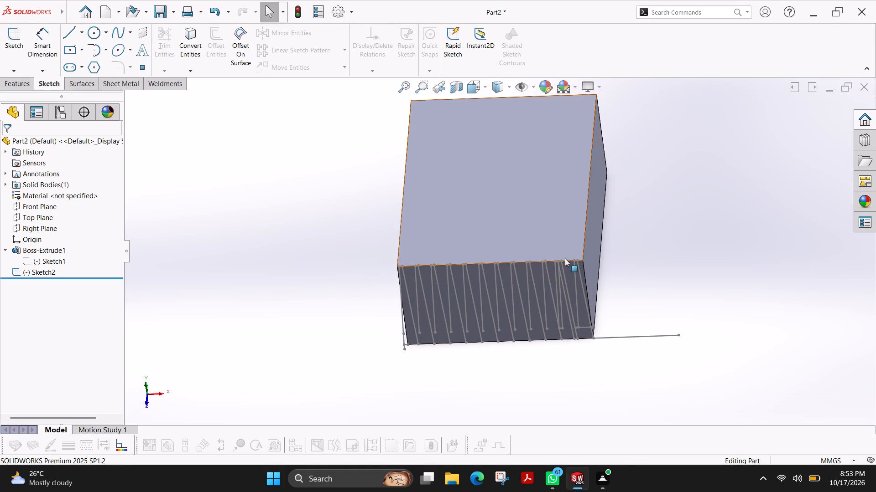
click(41, 261)
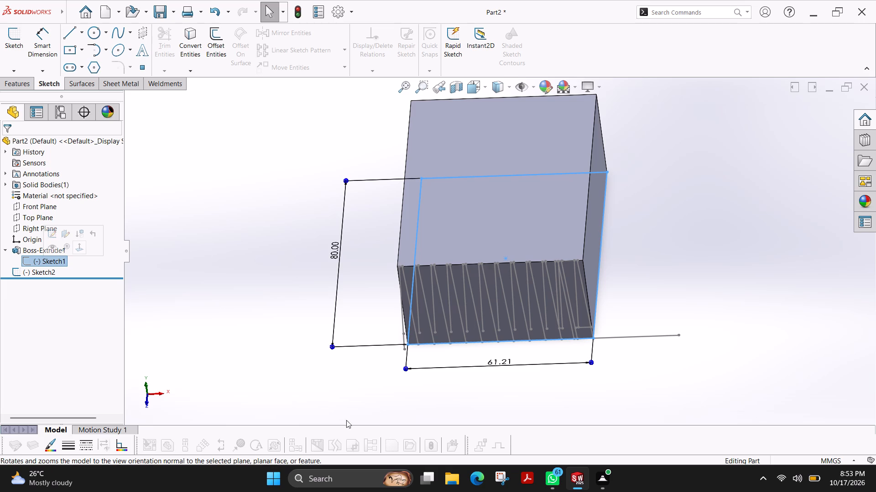
key(Escape)
ctrl+middle_drag(260, 334, 269, 298)
ctrl+middle_drag(270, 295, 269, 287)
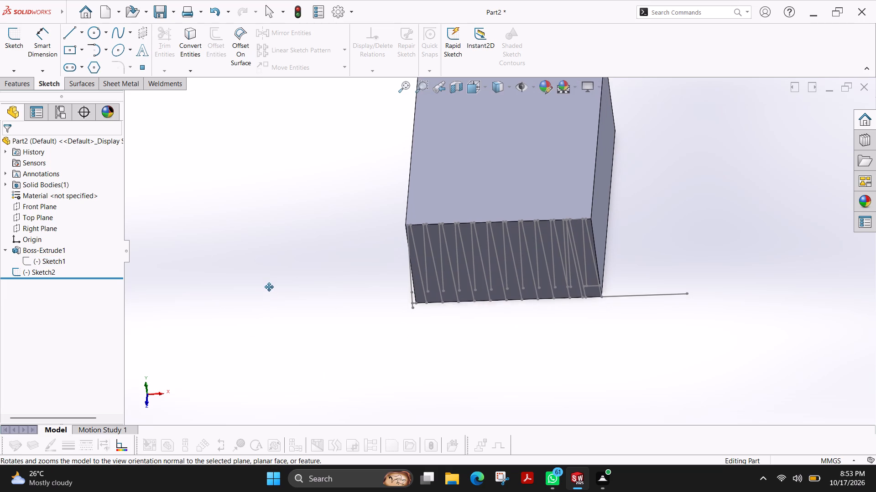
ctrl+middle_drag(269, 287, 273, 277)
ctrl+middle_drag(276, 268, 281, 251)
ctrl+shift+middle_drag(330, 333, 349, 240)
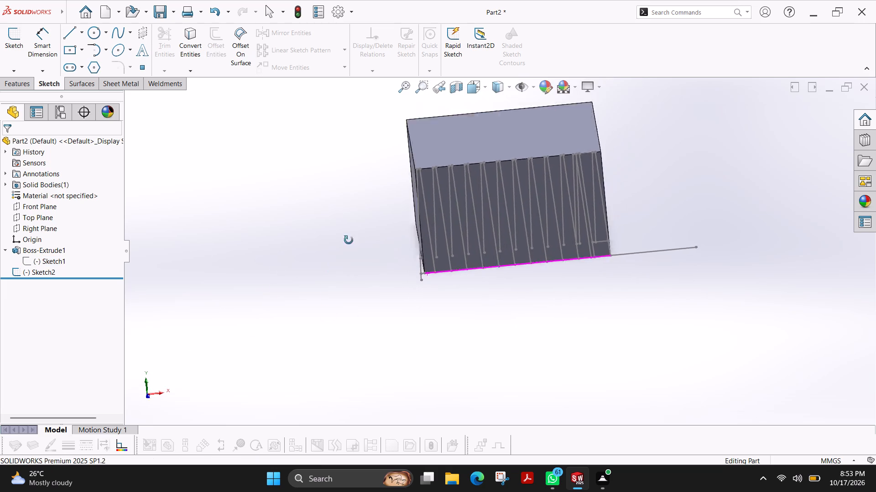
ctrl+shift+middle_drag(349, 240, 346, 227)
ctrl+shift+middle_drag(344, 226, 326, 236)
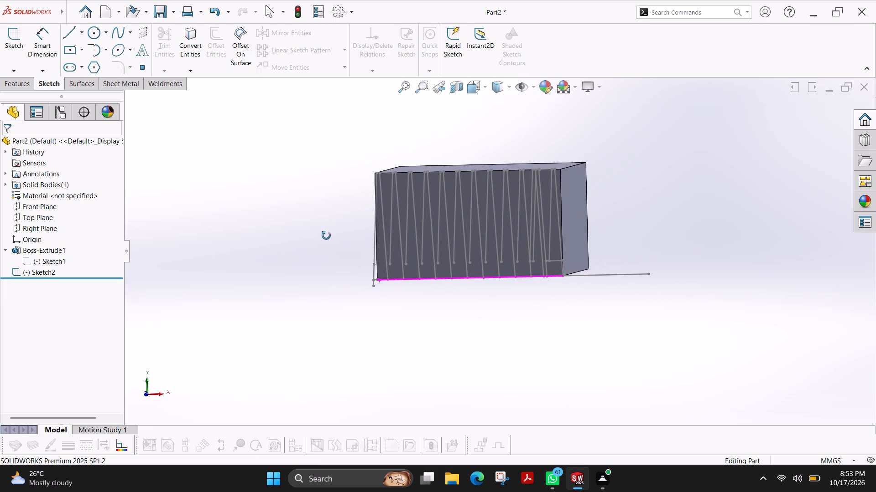
ctrl+shift+middle_drag(326, 236, 333, 230)
ctrl+shift+middle_click(333, 230)
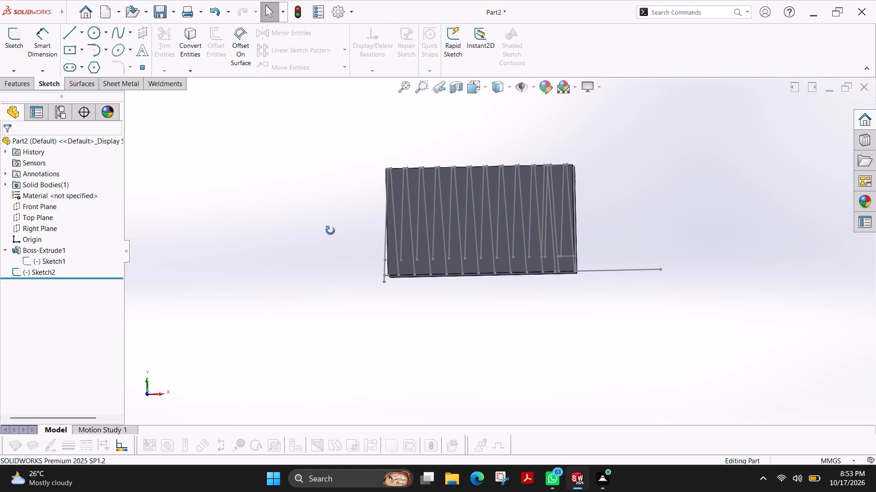
Inspect how the patterned wall lines meet the bottom edge, top edge and side edges of the block's front face.
scroll(395, 279, down, 4)
scroll(440, 261, down, 3)
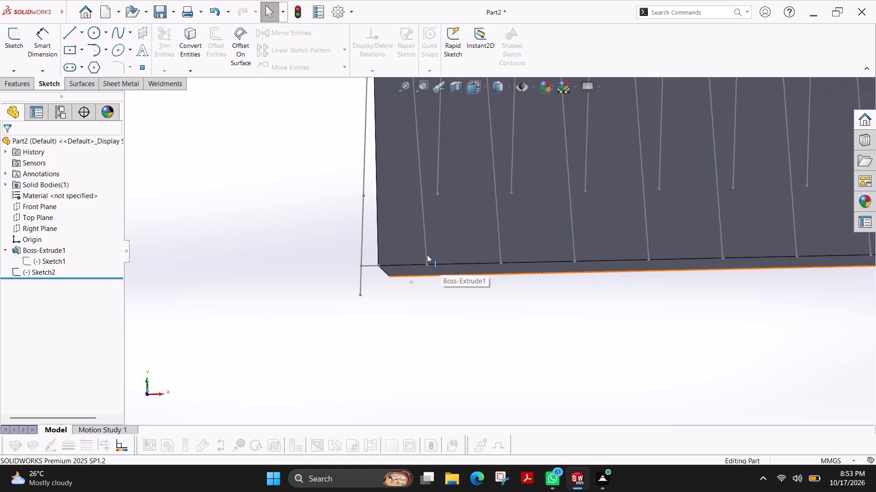
scroll(427, 255, up, 2)
scroll(536, 230, up, 4)
scroll(769, 242, down, 2)
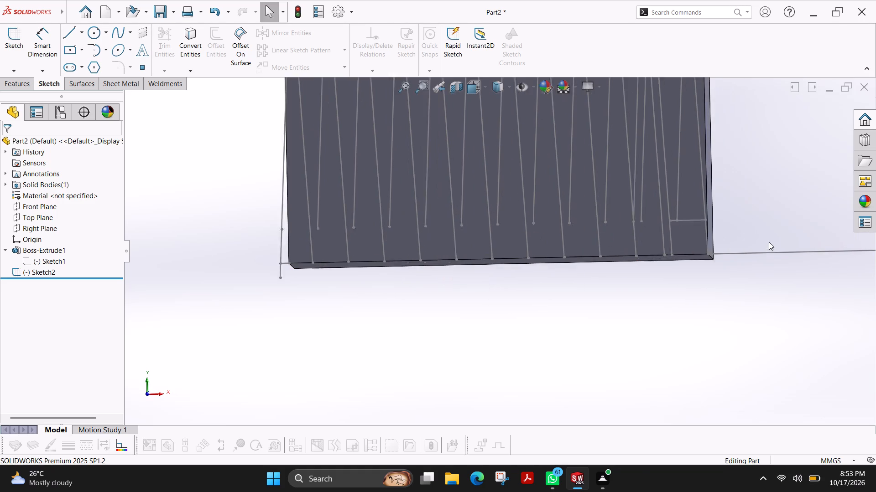
scroll(769, 242, down, 2)
scroll(657, 261, down, 2)
scroll(632, 255, up, 4)
scroll(477, 241, up, 2)
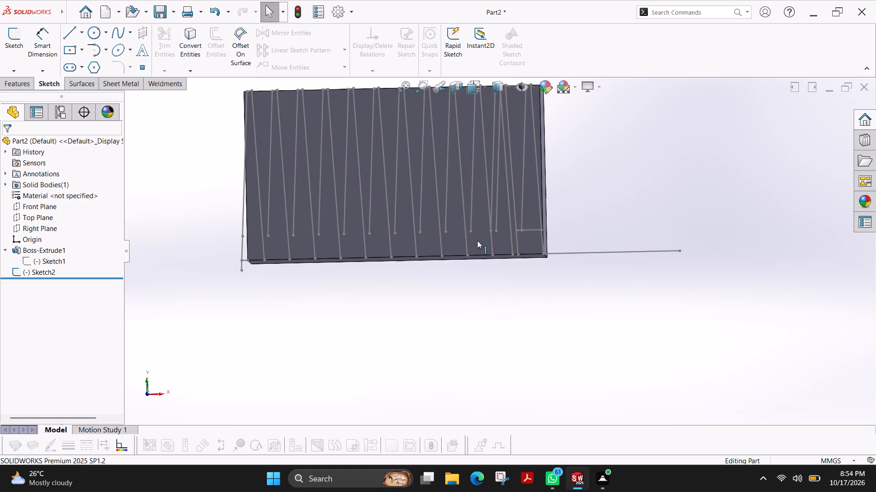
scroll(519, 193, up, 1)
scroll(503, 145, down, 1)
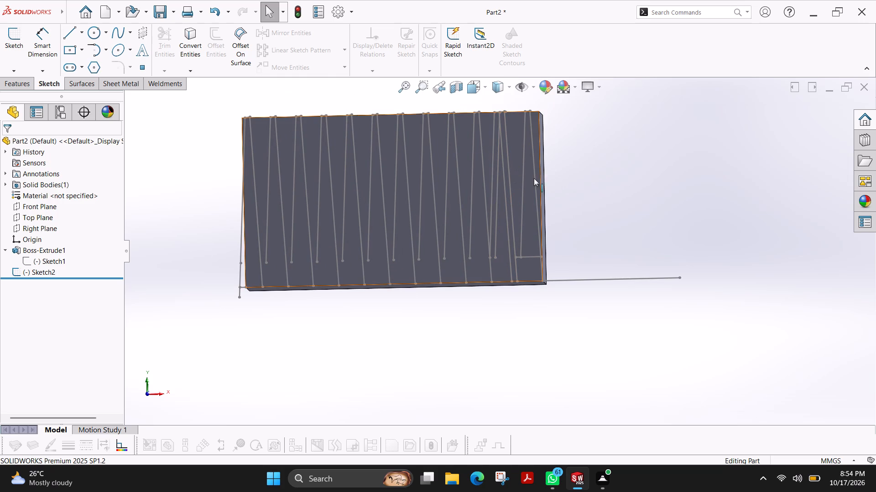
scroll(532, 220, down, 3)
scroll(478, 216, up, 3)
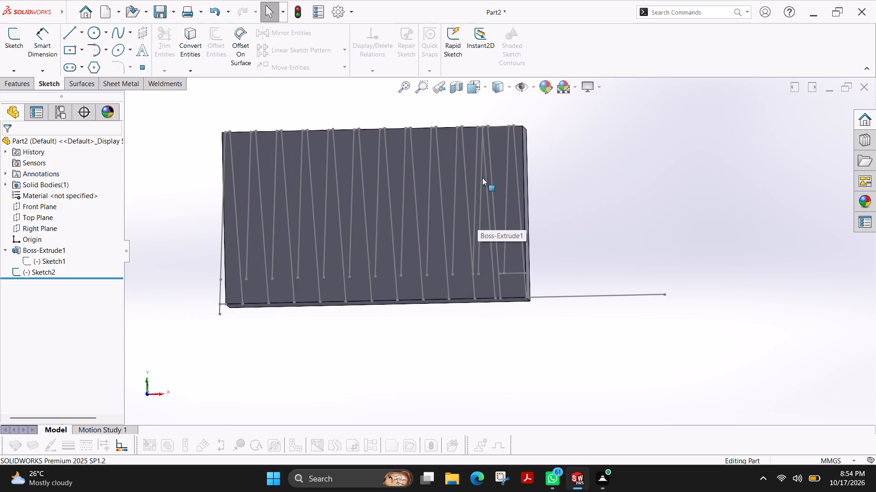
scroll(494, 158, down, 13)
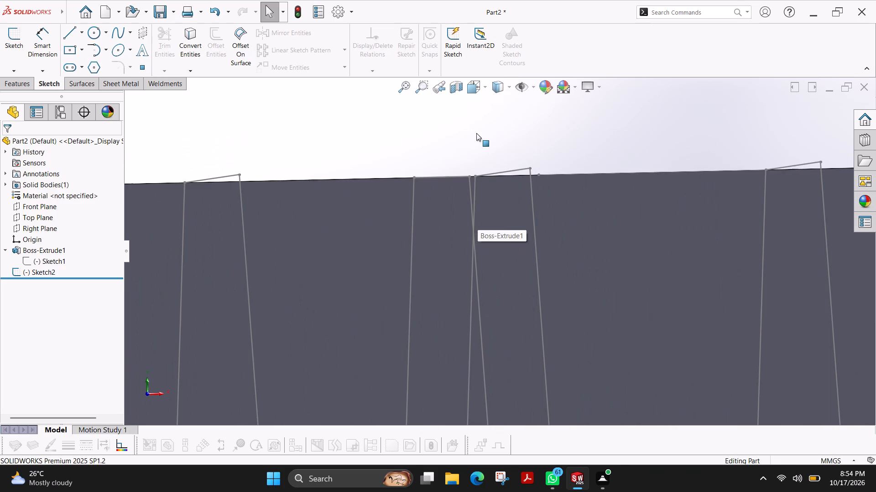
scroll(452, 184, up, 4)
scroll(445, 278, up, 5)
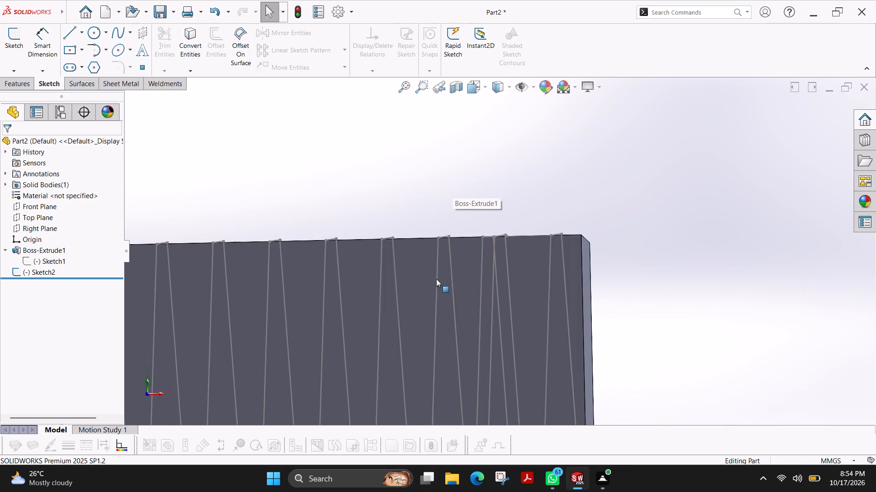
scroll(436, 279, up, 6)
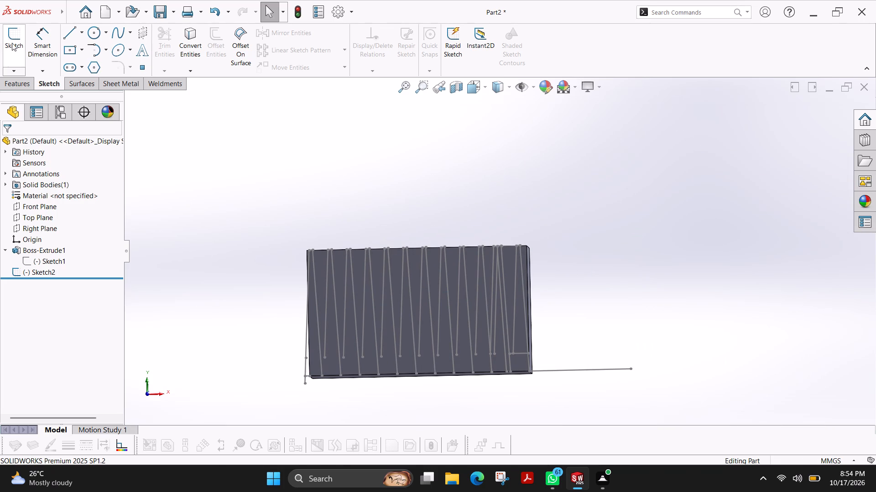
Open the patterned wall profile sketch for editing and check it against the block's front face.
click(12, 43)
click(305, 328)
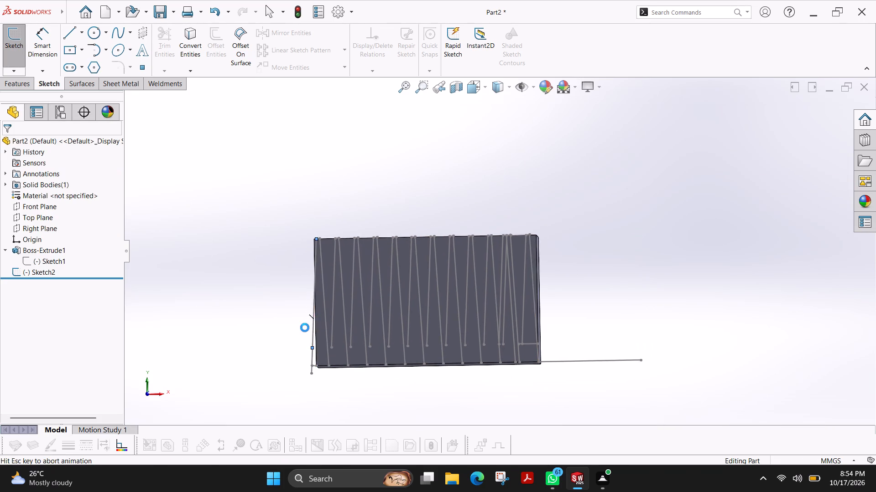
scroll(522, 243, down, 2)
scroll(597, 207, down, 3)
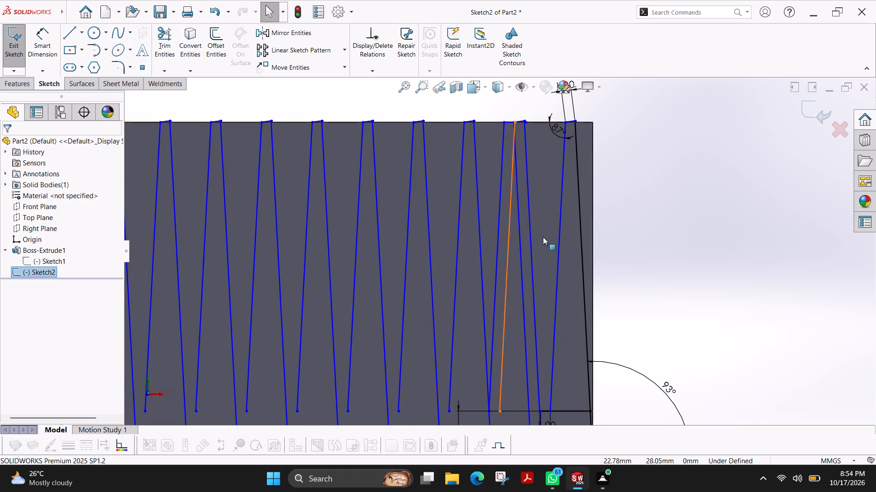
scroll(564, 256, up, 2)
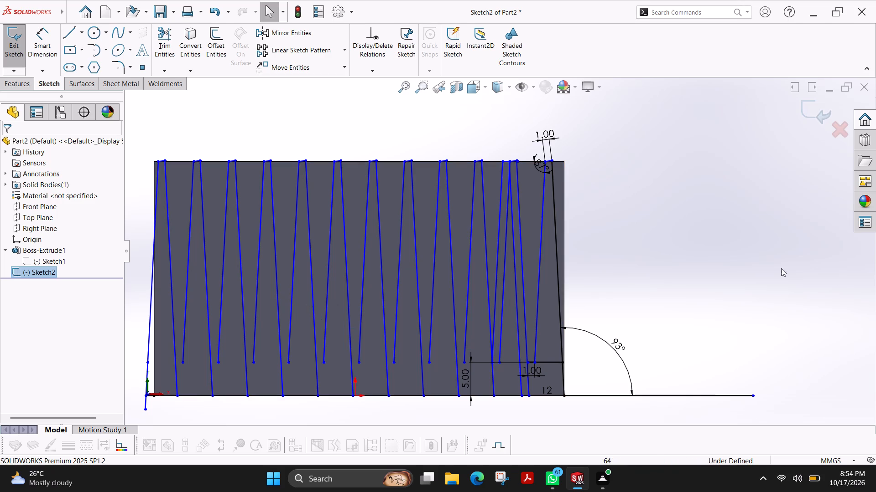
Undo the base sketch edits, including the 61.21 mm width and both diagonals.
key(ctrl+z)
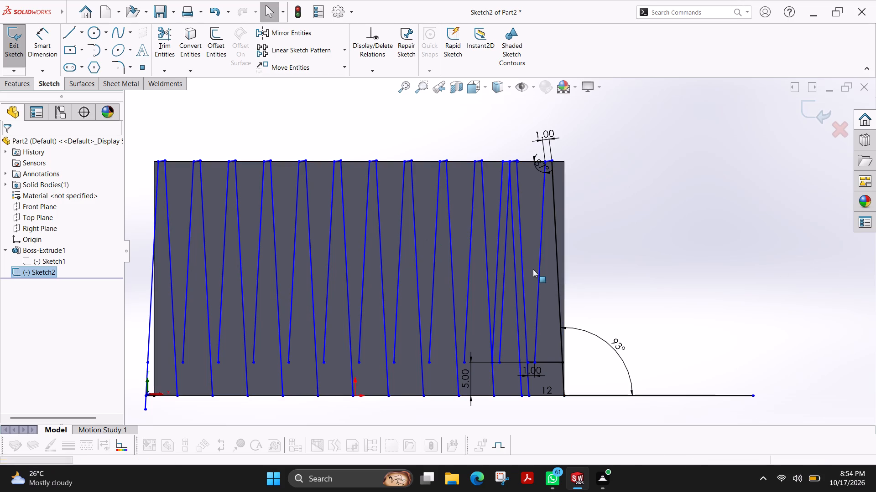
key(ctrl+z)
key(ctrl+z)
key(ctrl+z)
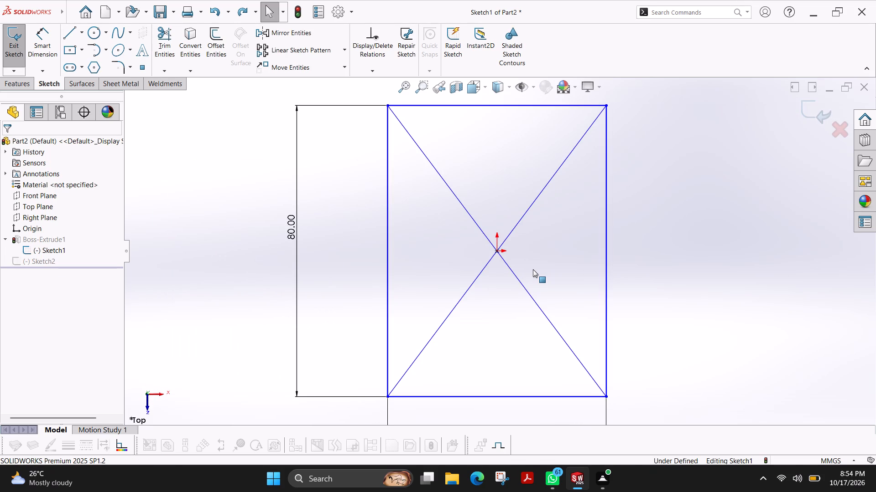
key(ctrl+z)
key(ctrl+z)
key(ctrl+z)
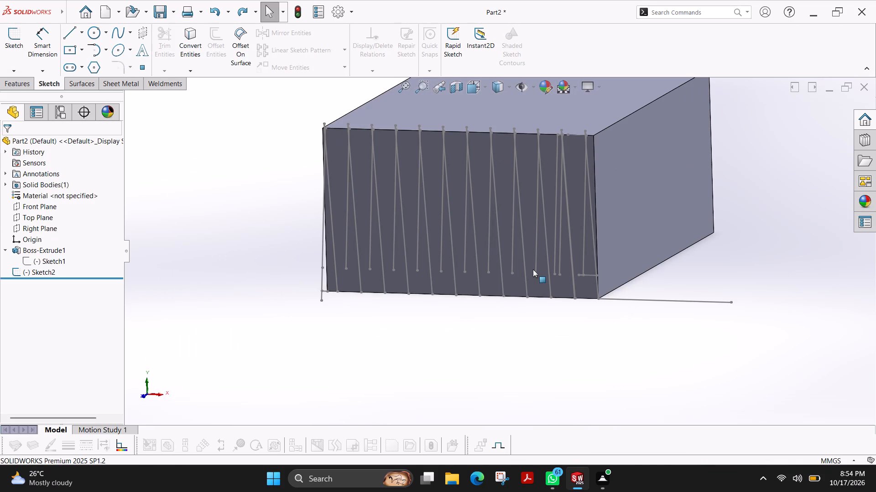
Reopen the wall profile sketch and examine the upper ends of the patterned walls along the block's top edge.
click(6, 41)
click(329, 174)
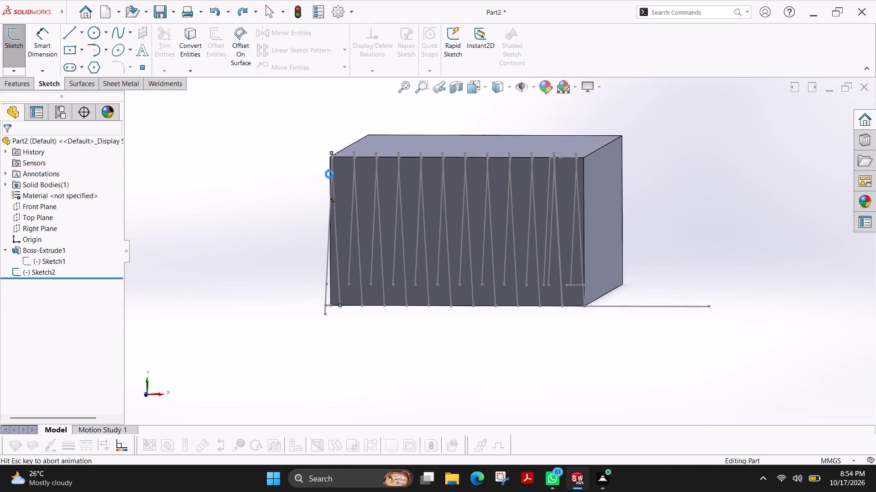
scroll(571, 233, down, 3)
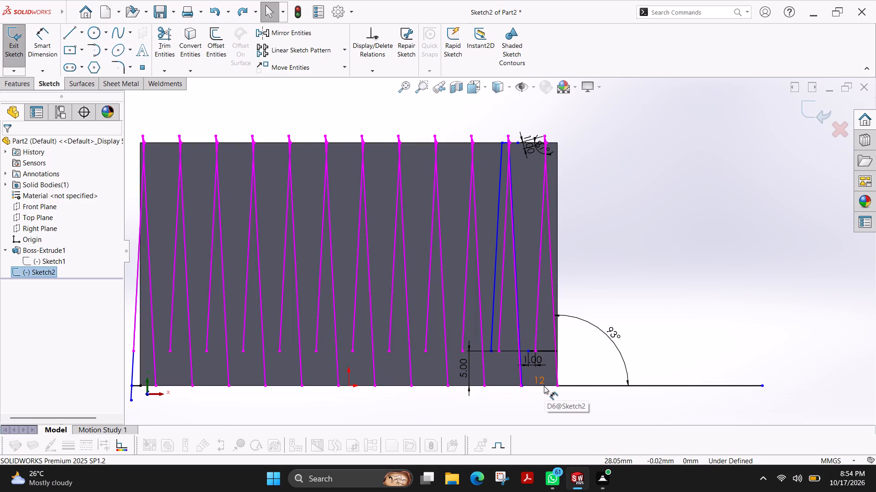
scroll(419, 193, down, 2)
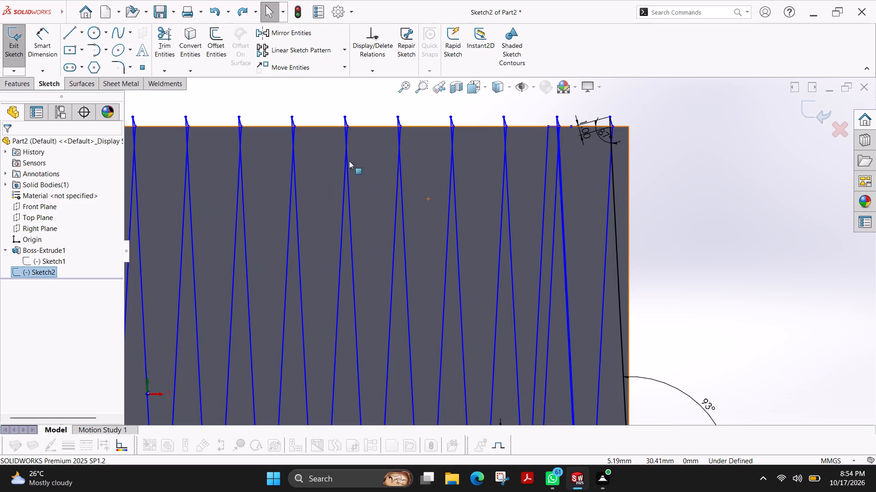
scroll(334, 155, up, 2)
scroll(324, 153, down, 3)
scroll(472, 175, down, 6)
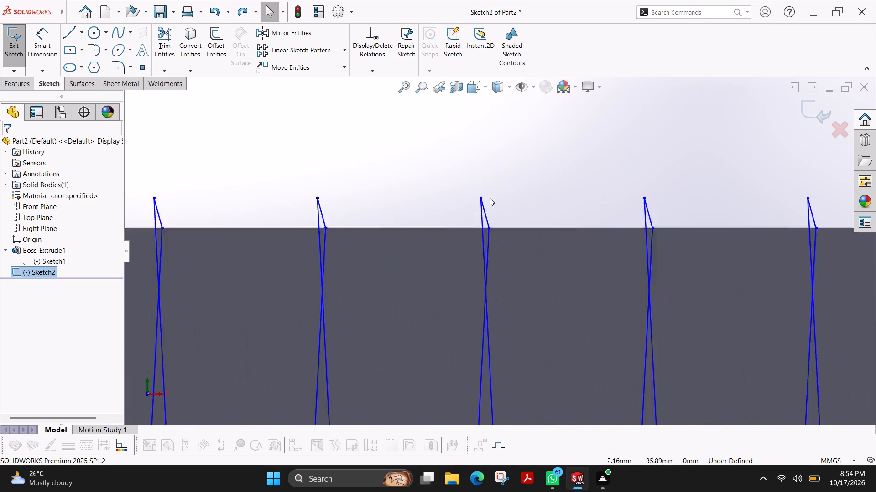
scroll(496, 212, down, 1)
scroll(479, 223, up, 8)
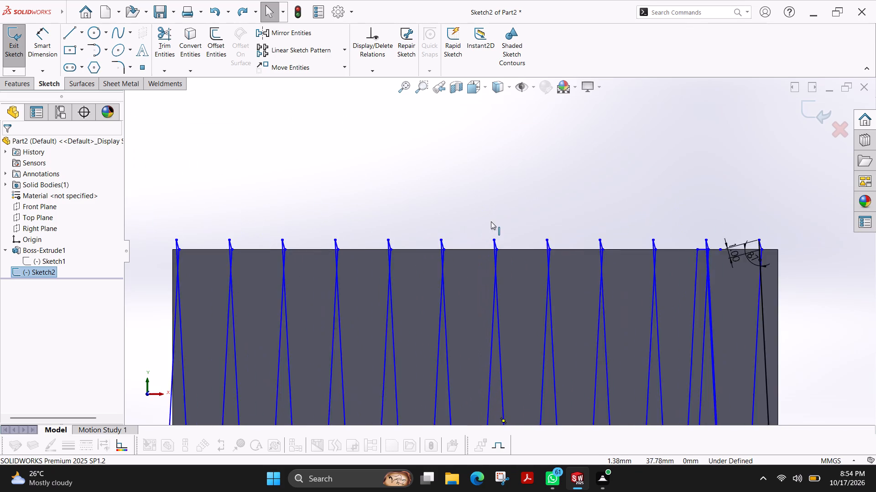
scroll(491, 221, up, 2)
scroll(617, 288, up, 4)
scroll(576, 280, down, 2)
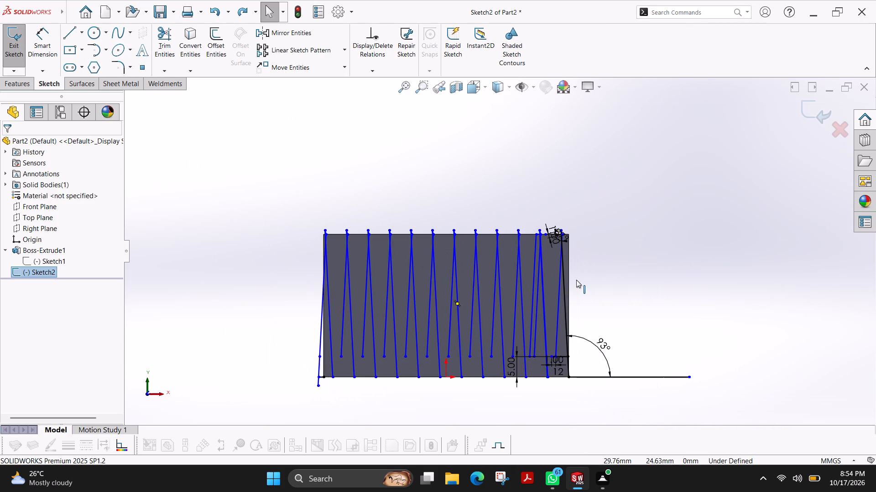
Undo further, back into the wall profile sketch with its evenly spaced walls and flat 1 mm tops.
key(ctrl+z)
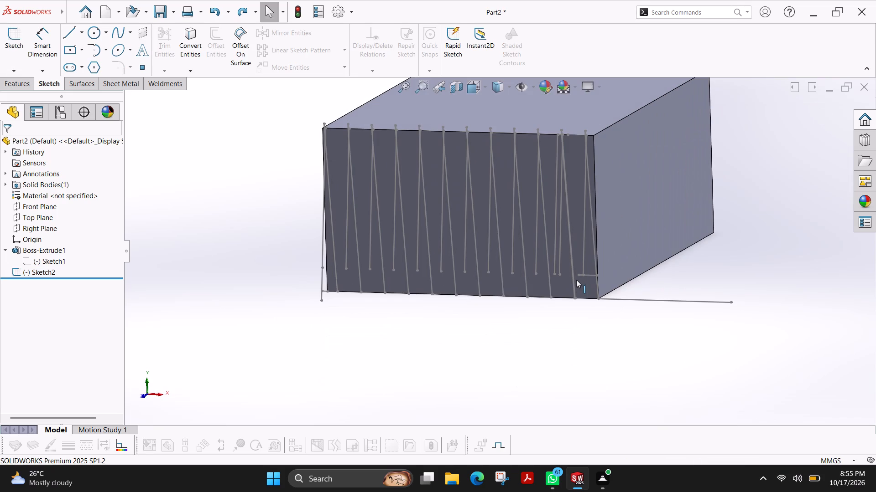
key(ctrl+z)
key(ctrl+z)
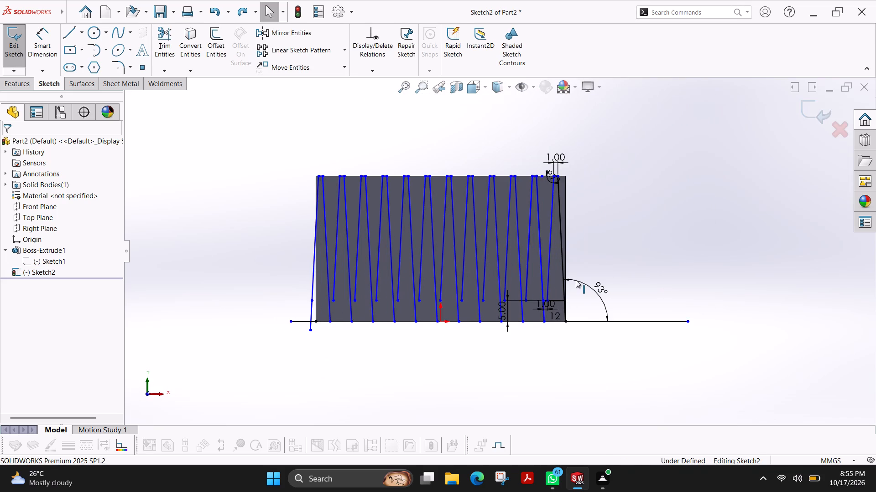
Move the 12-instance pattern count label just below the block's bottom edge in the profile sketch.
scroll(541, 246, down, 4)
scroll(541, 245, up, 2)
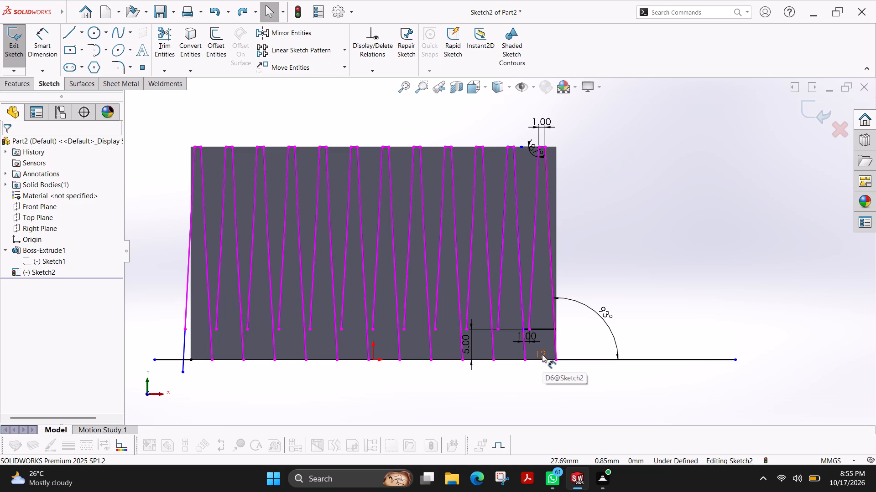
drag(542, 354, 541, 376)
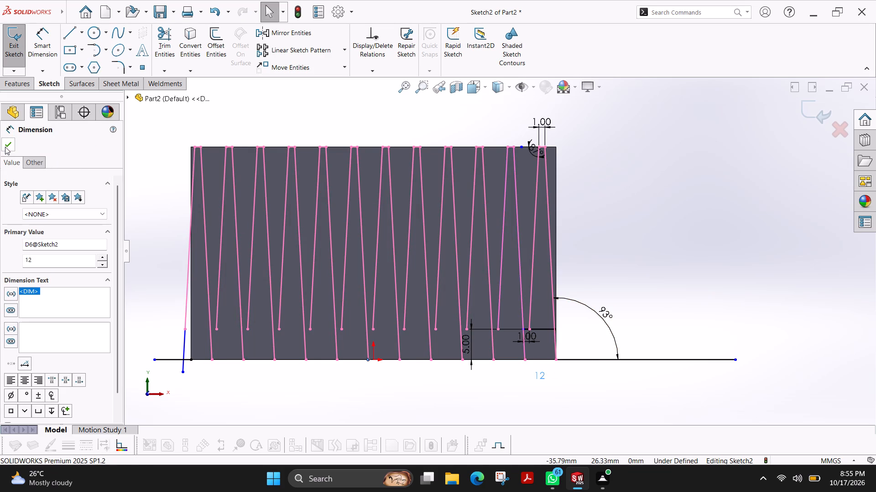
click(5, 147)
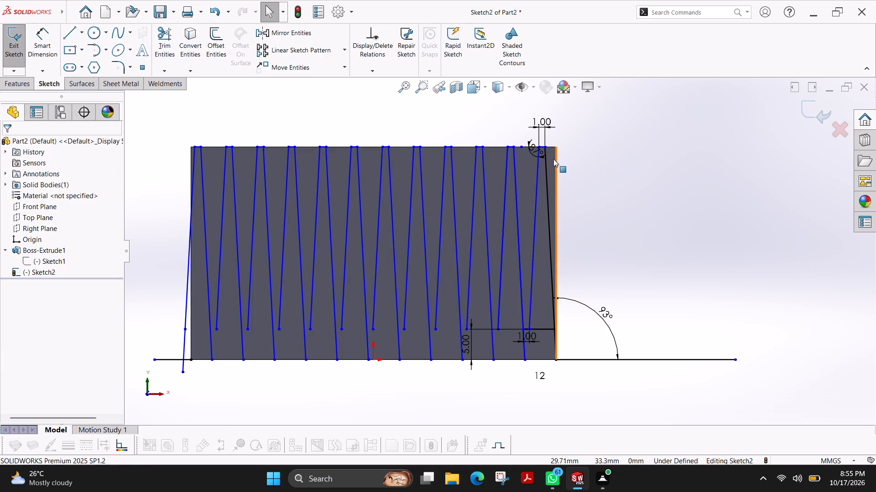
Examine the first wall's 1 mm top and the short horizontal line 5 mm above the base near the block's right edge.
scroll(536, 183, down, 1)
scroll(532, 158, up, 1)
scroll(532, 158, down, 2)
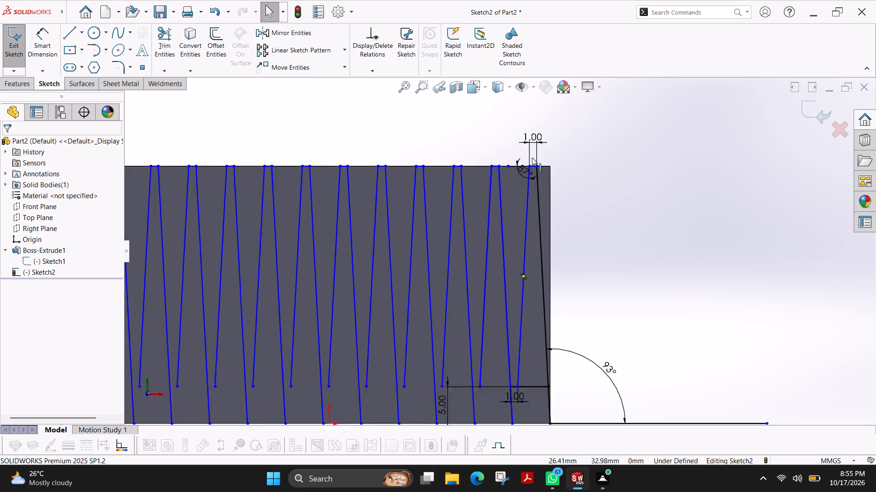
scroll(532, 158, down, 5)
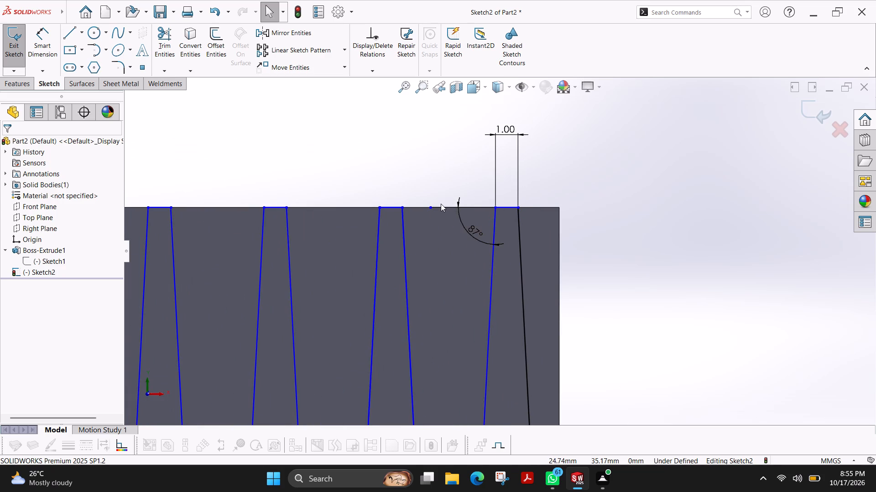
scroll(454, 237, up, 3)
scroll(487, 376, up, 8)
scroll(490, 372, down, 3)
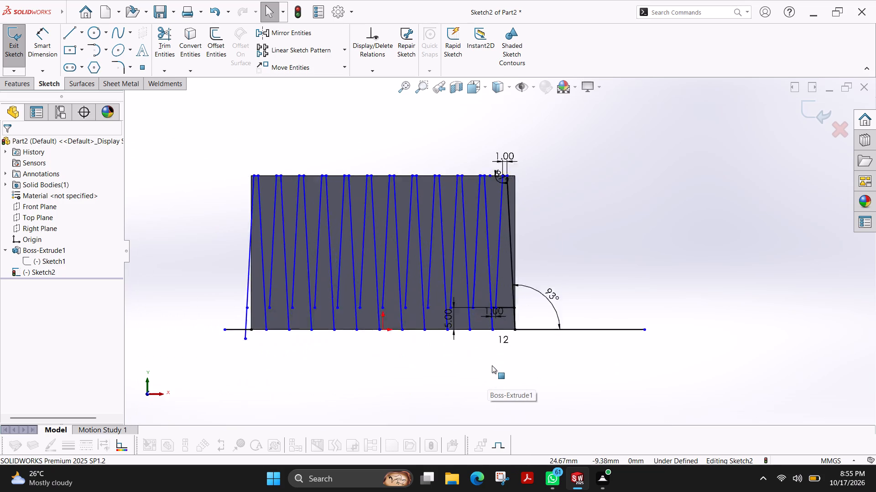
scroll(492, 365, down, 2)
scroll(492, 231, down, 8)
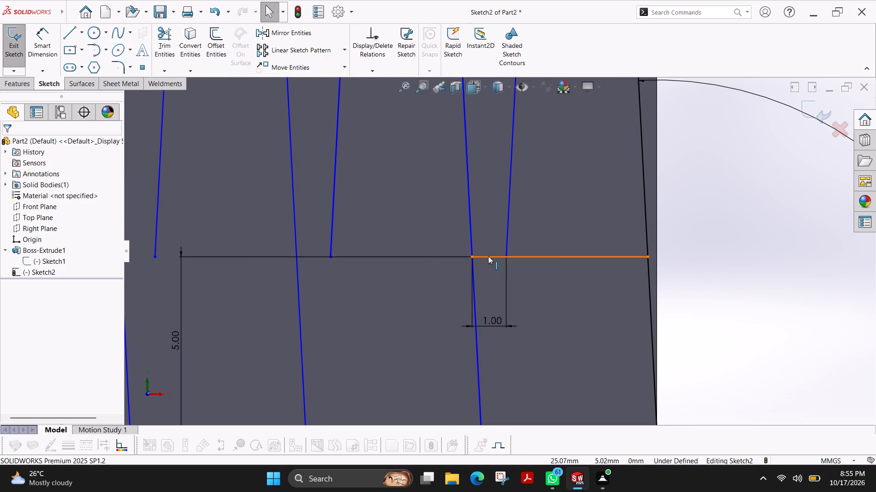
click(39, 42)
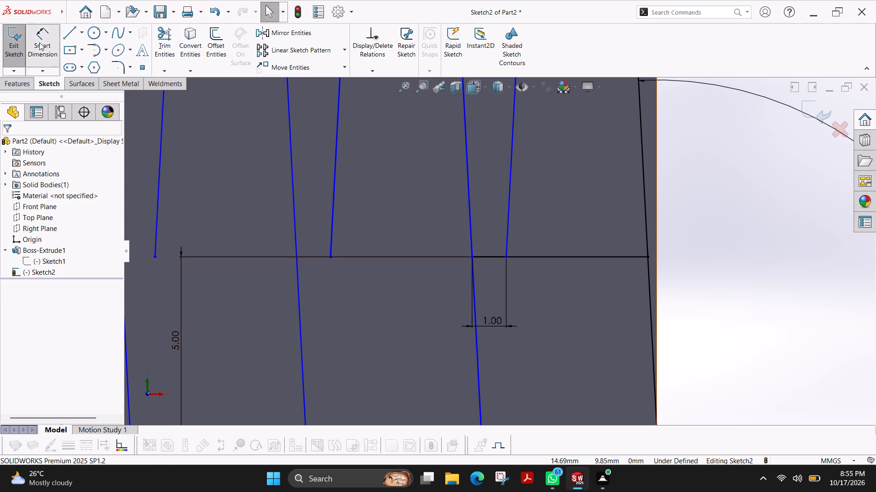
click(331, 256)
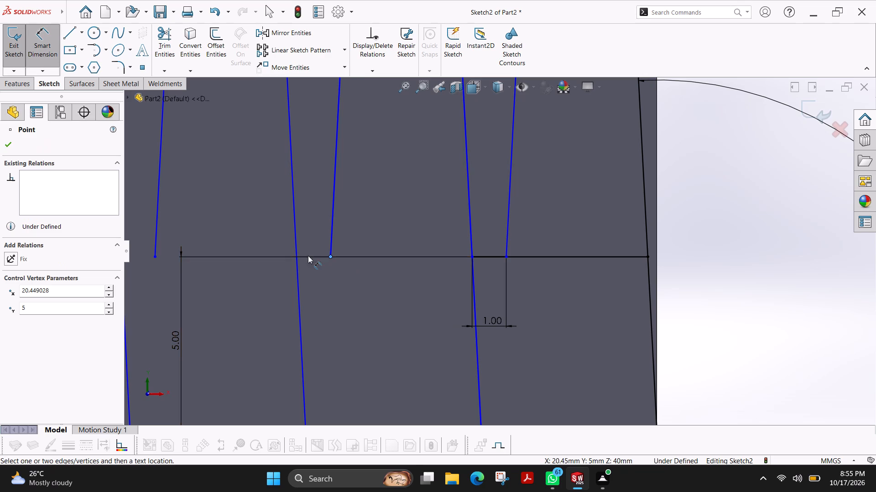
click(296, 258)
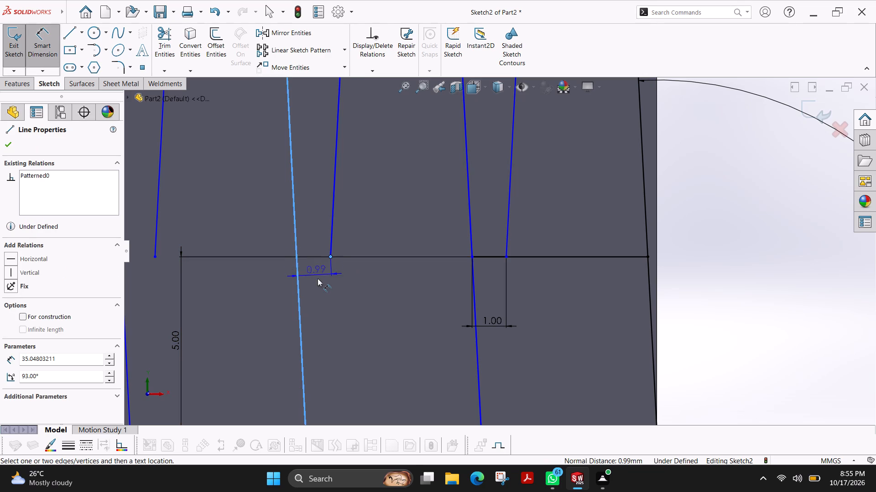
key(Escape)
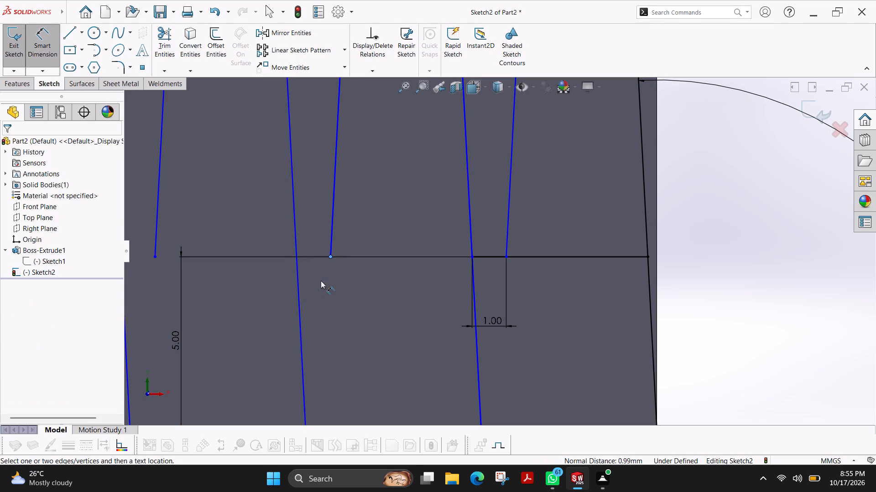
Sketch a horizontal line about 68 mm long from the short 5 mm-high line's right end past the block's left edge.
scroll(321, 281, up, 9)
scroll(278, 230, up, 2)
scroll(278, 230, down, 2)
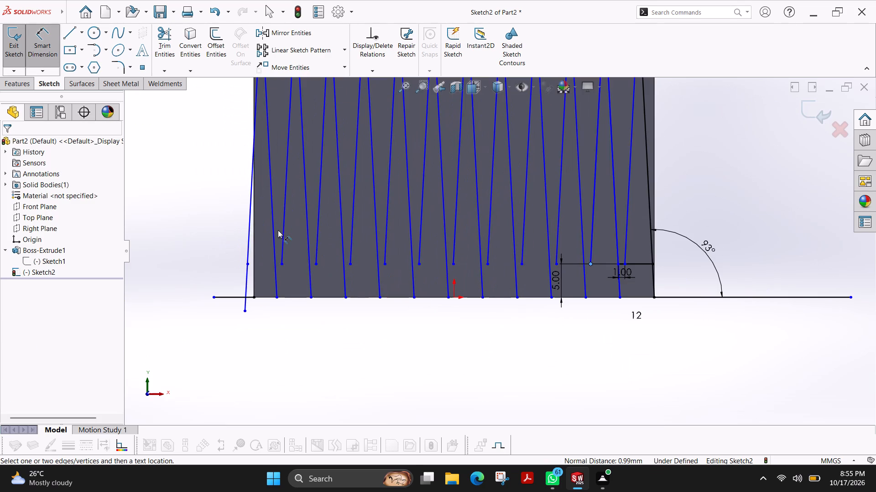
click(75, 34)
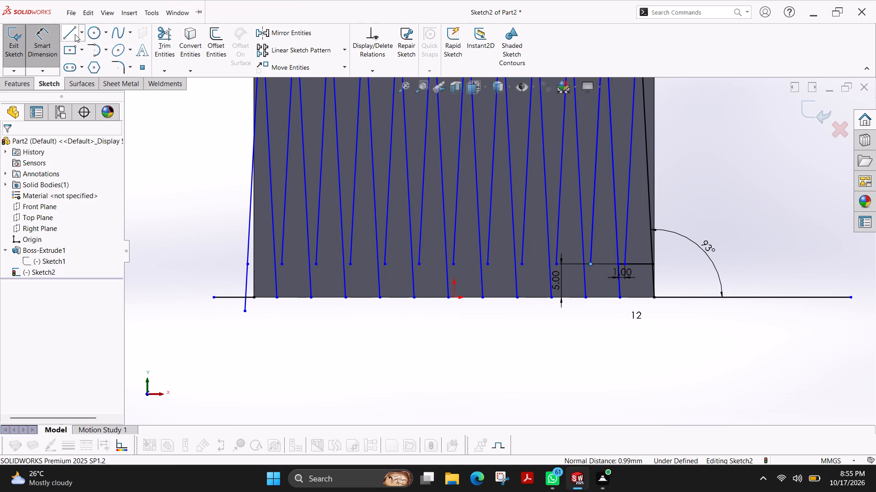
click(653, 264)
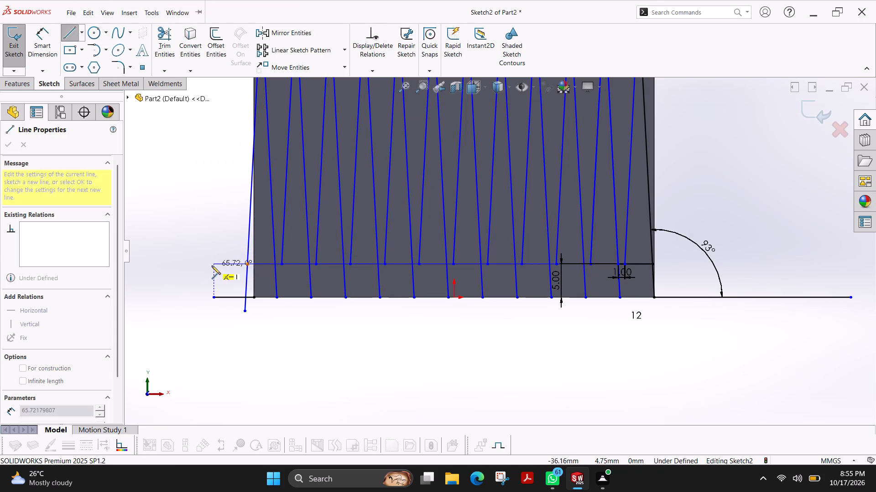
click(200, 265)
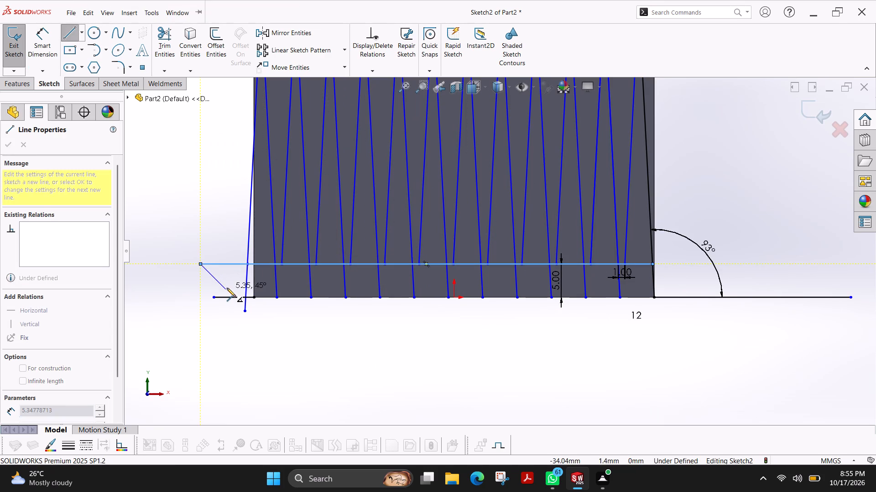
key(Escape)
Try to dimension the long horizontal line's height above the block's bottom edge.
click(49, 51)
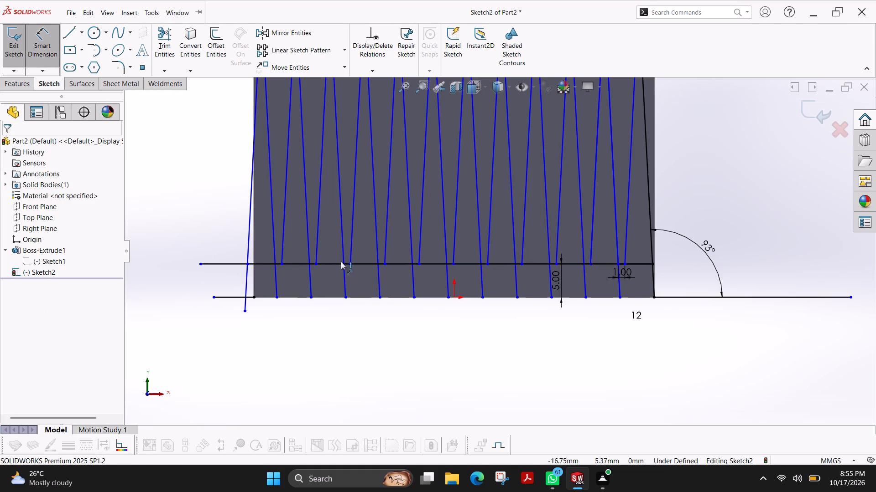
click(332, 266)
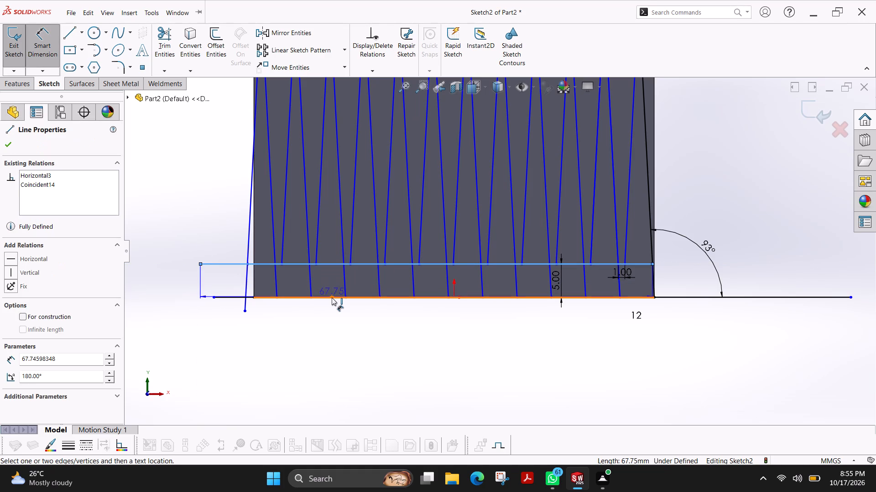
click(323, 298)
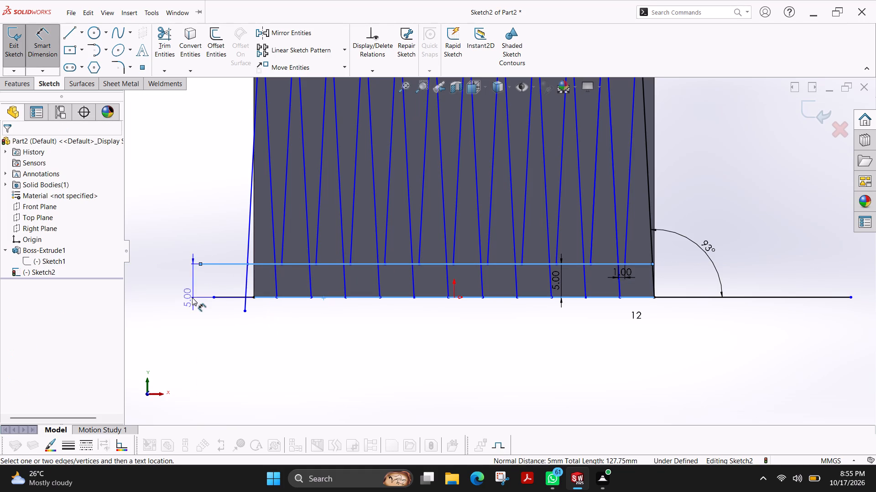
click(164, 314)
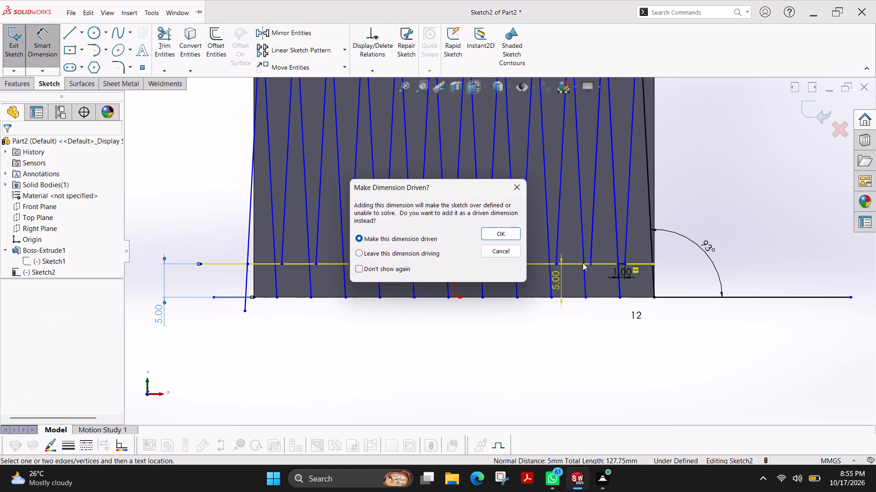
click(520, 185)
Trim the sloped wall lines' lower ends below the long horizontal line, leaving the two leftmost ones.
scroll(686, 267, down, 2)
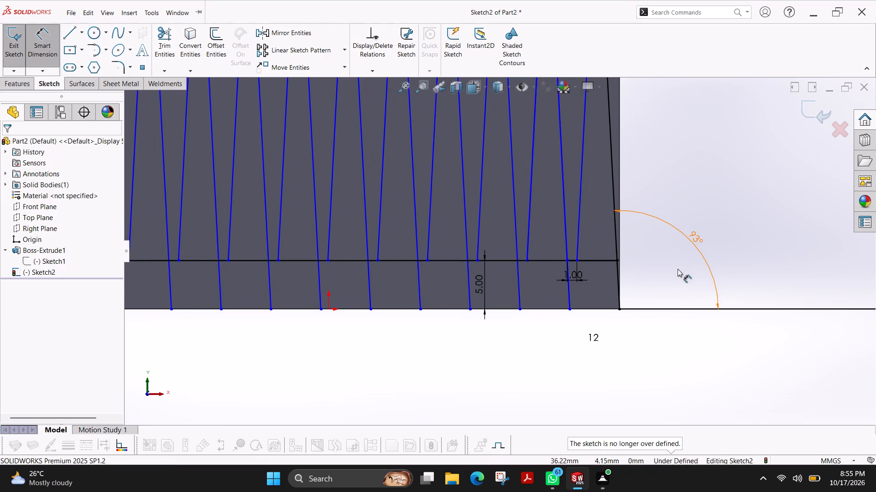
scroll(608, 250, down, 2)
scroll(568, 261, down, 2)
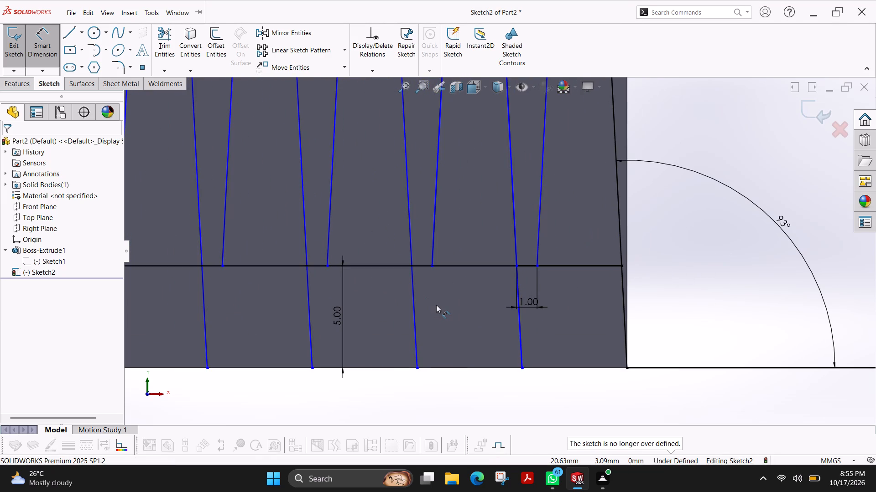
scroll(436, 305, up, 9)
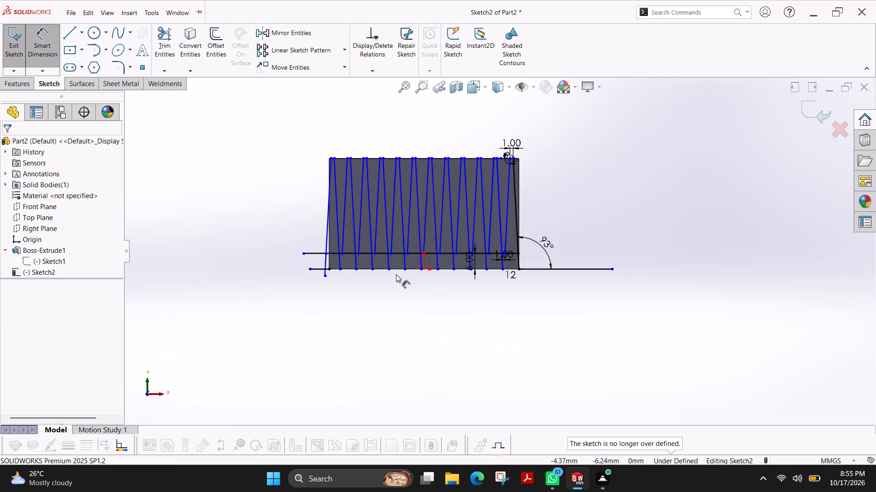
scroll(370, 257, down, 2)
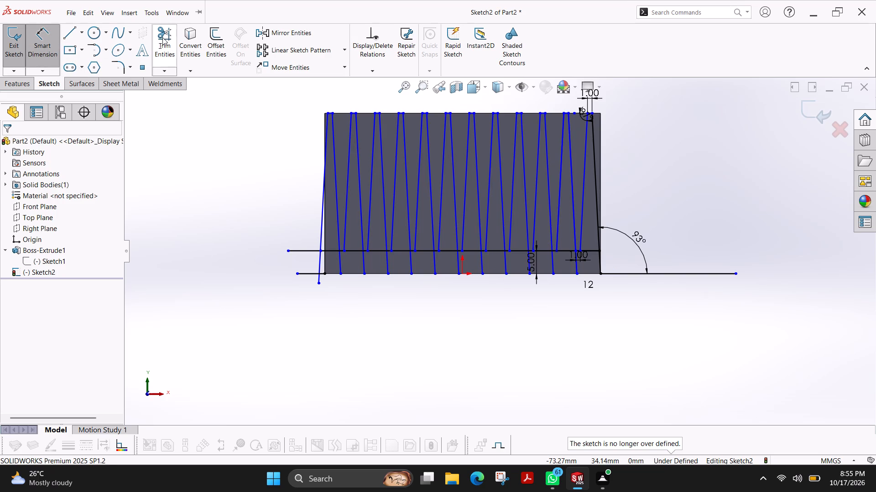
click(162, 37)
scroll(531, 228, down, 5)
drag(608, 292, 573, 302)
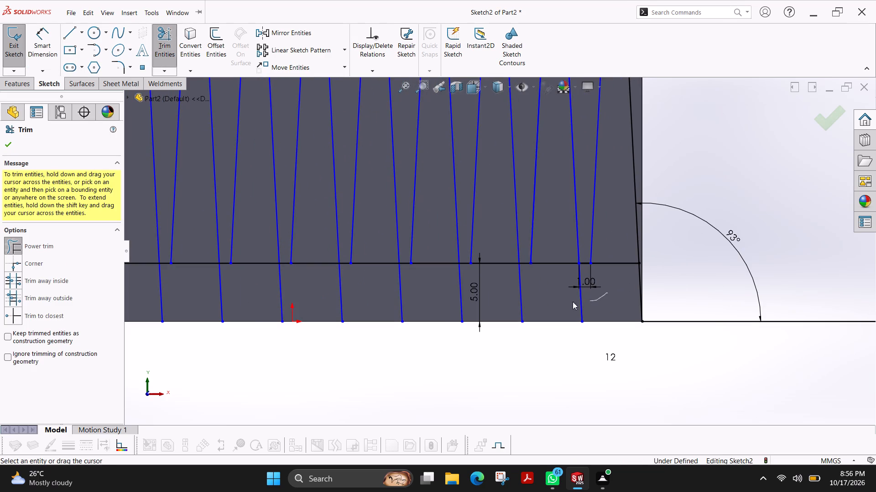
drag(573, 302, 145, 299)
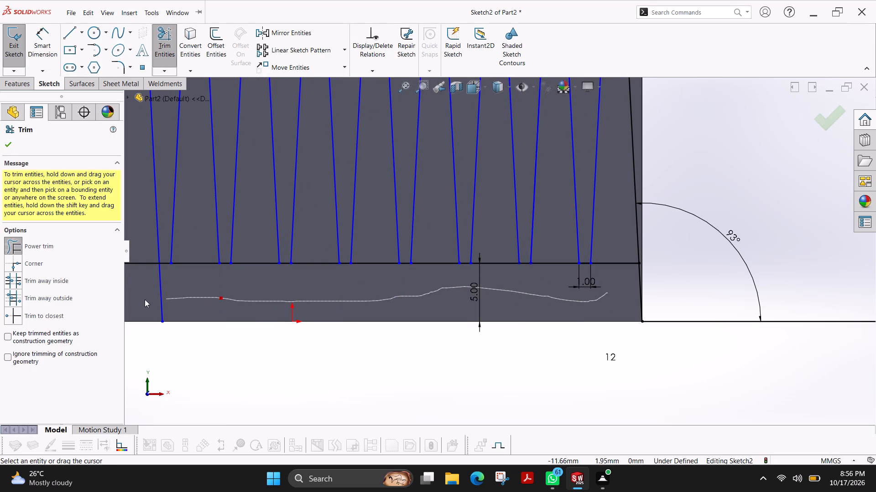
drag(145, 299, 135, 299)
scroll(159, 288, up, 3)
scroll(305, 270, down, 2)
drag(285, 264, 244, 270)
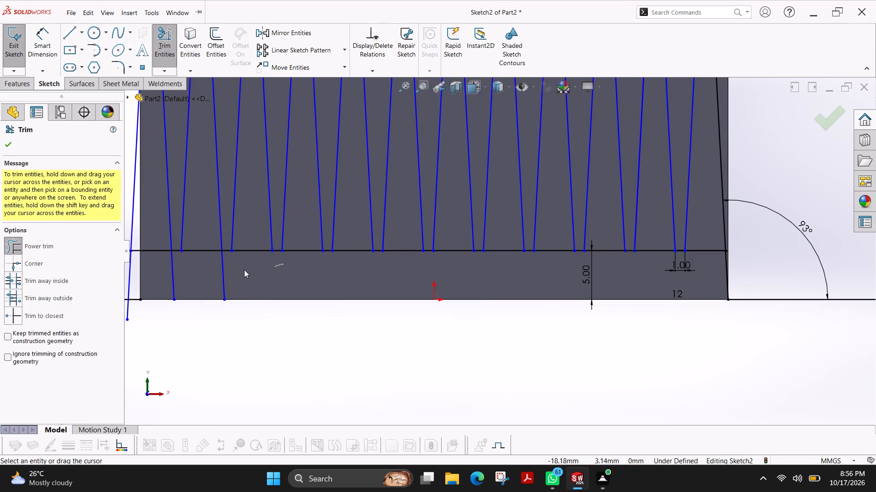
drag(244, 270, 186, 272)
scroll(208, 272, up, 1)
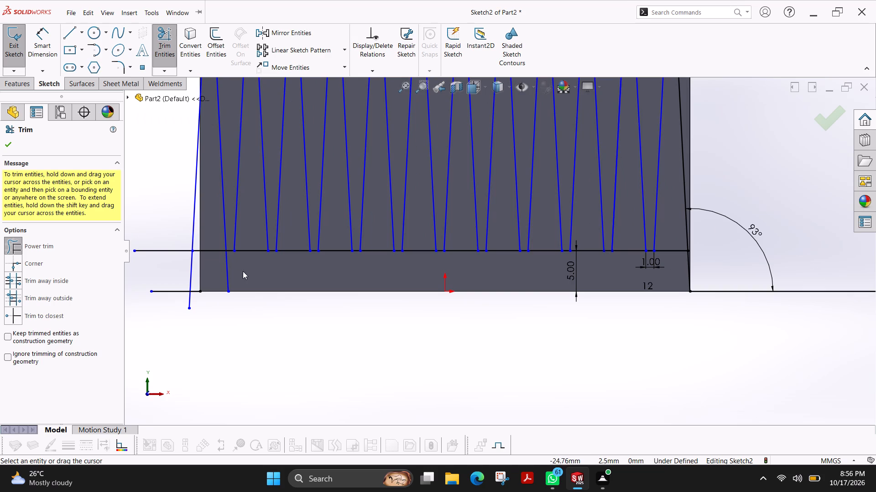
click(4, 146)
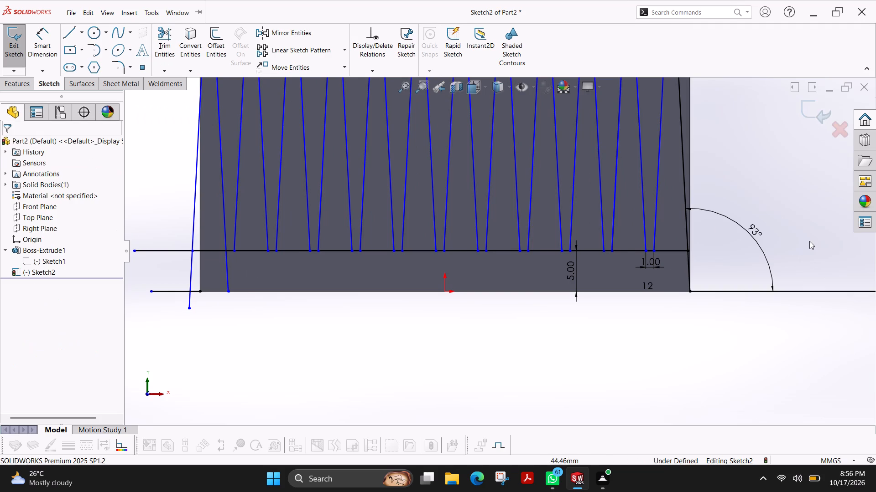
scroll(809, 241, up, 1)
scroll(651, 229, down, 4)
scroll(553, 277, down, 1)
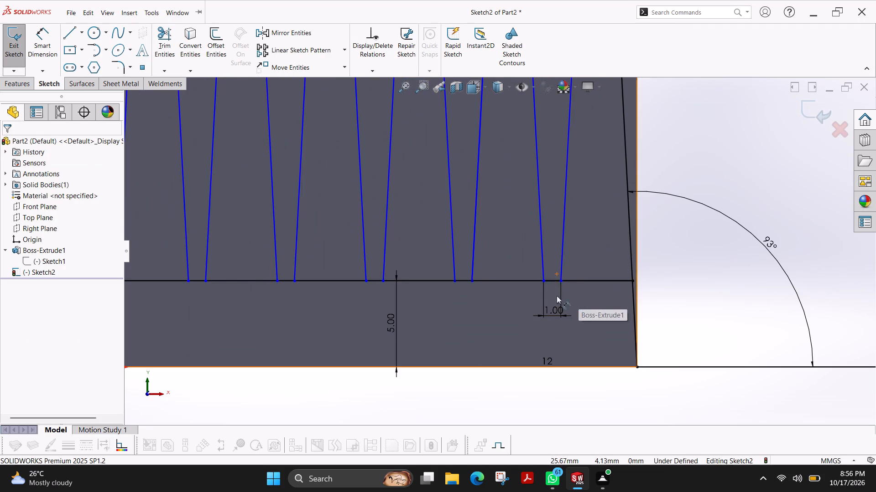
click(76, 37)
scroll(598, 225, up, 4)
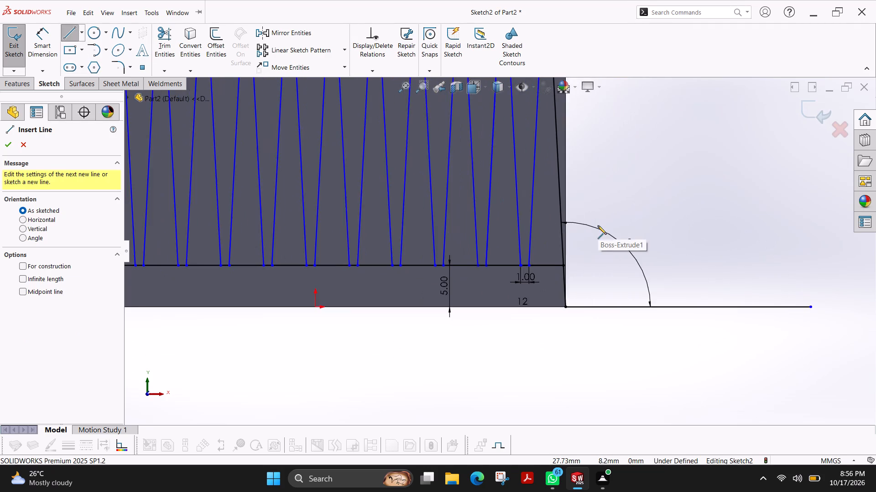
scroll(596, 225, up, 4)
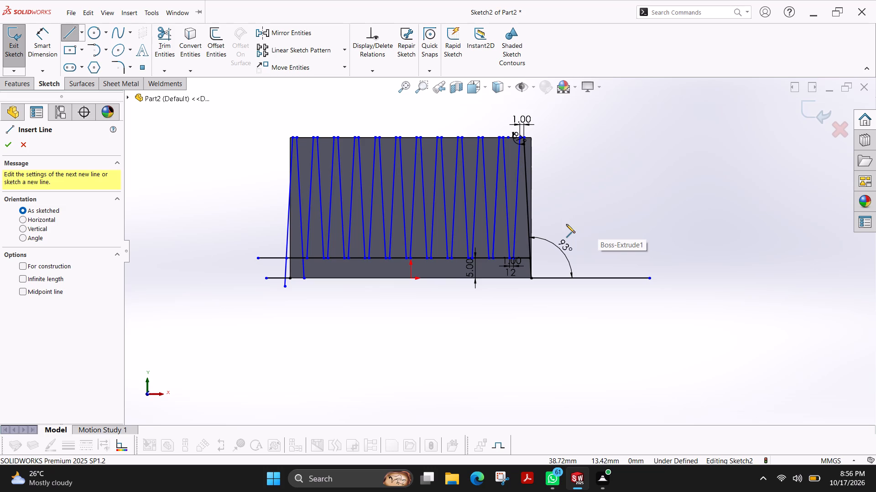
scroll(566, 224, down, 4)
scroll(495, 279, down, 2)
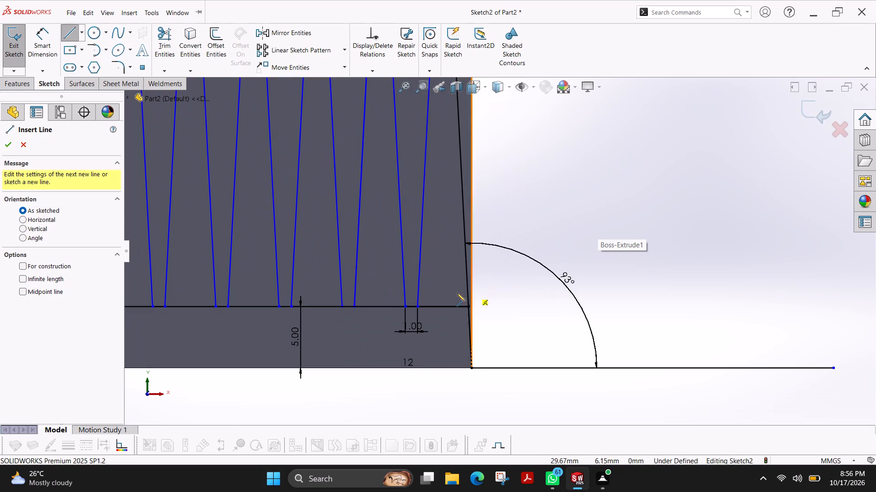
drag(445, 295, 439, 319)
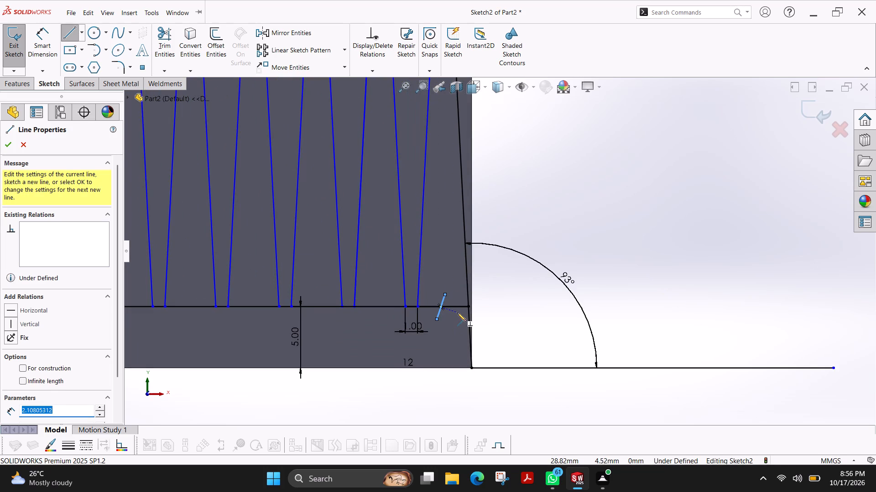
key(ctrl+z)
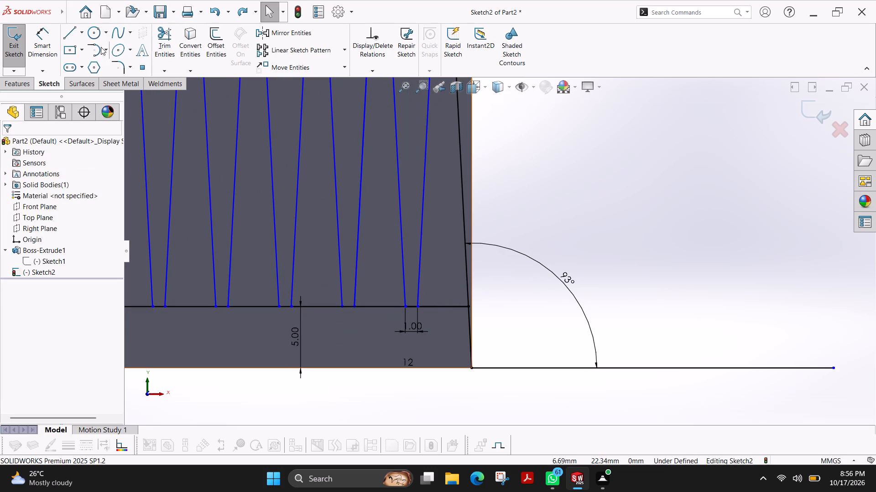
Trim the horizontal line between the wall lines' narrow lower ends across the block's right half, keeping the 1 mm flats.
click(162, 41)
drag(448, 290, 442, 315)
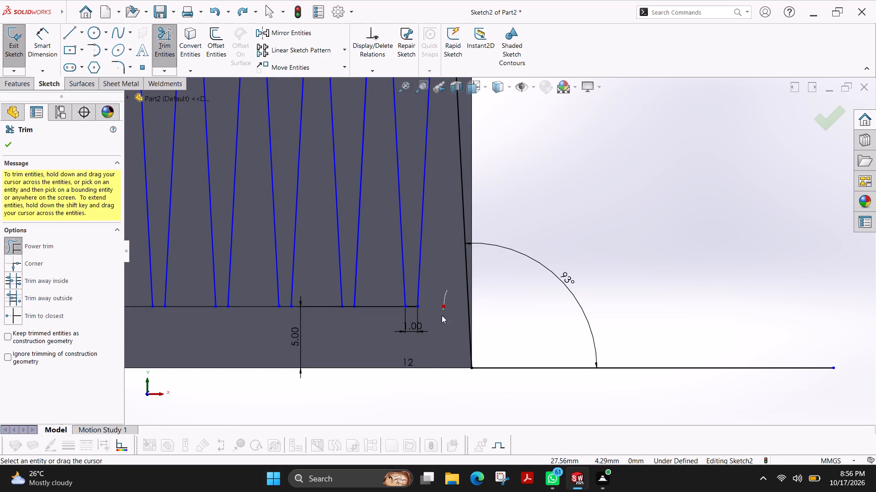
drag(442, 315, 441, 319)
drag(314, 293, 318, 331)
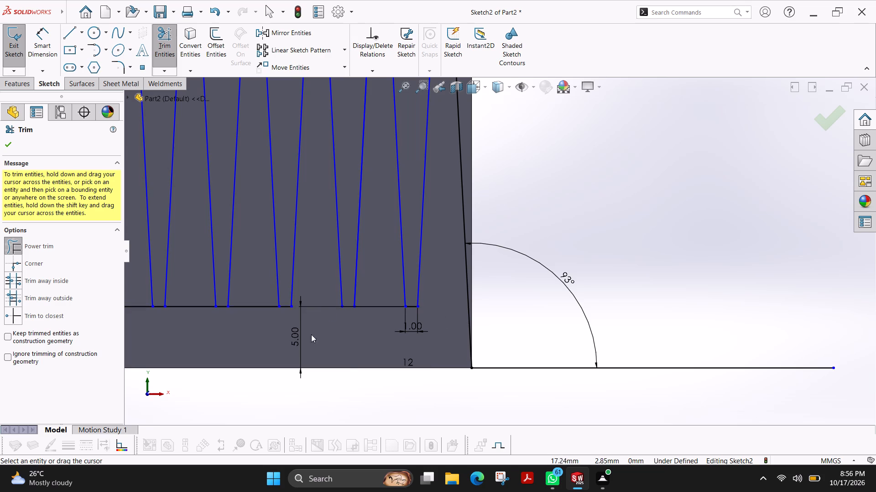
drag(254, 294, 253, 323)
drag(182, 291, 189, 336)
Trim the horizontal line's gaps across the block's middle and left, keeping the 1 mm flats and the leftmost end of the line.
scroll(196, 321, up, 2)
scroll(260, 288, up, 1)
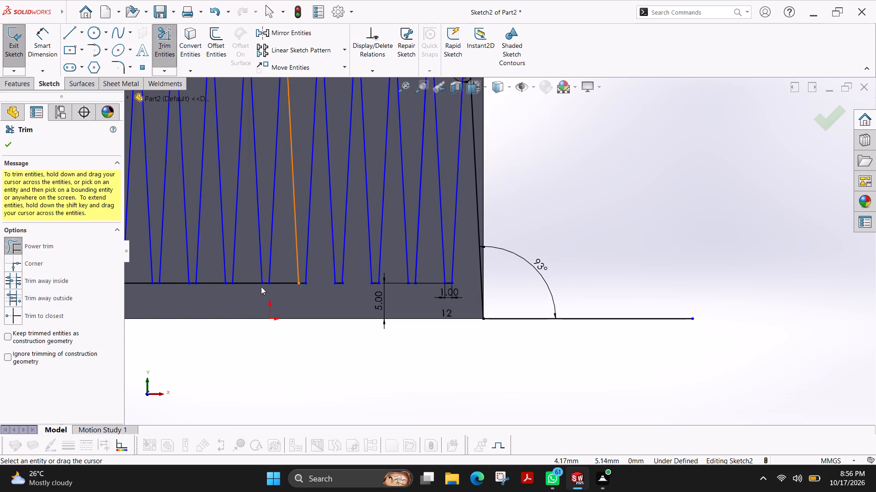
scroll(274, 277, down, 1)
drag(302, 266, 298, 295)
drag(251, 268, 253, 272)
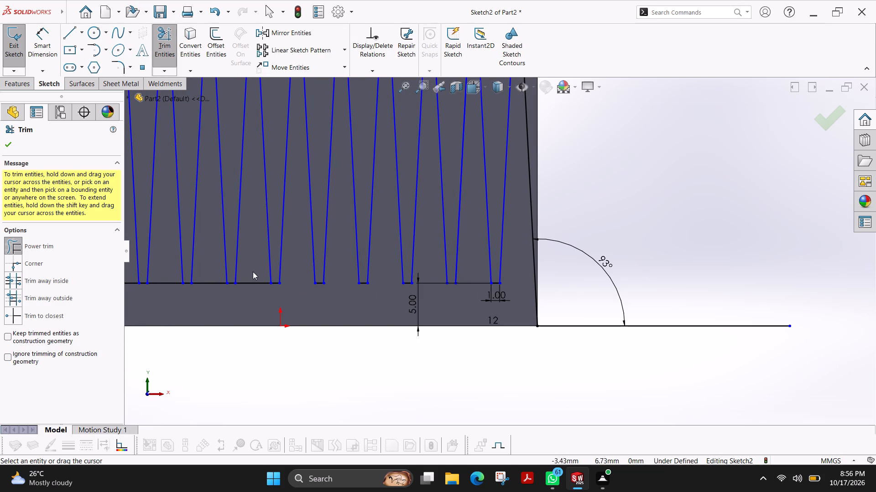
drag(253, 272, 259, 292)
drag(209, 270, 209, 292)
drag(159, 270, 165, 292)
scroll(165, 292, up, 2)
scroll(226, 261, down, 2)
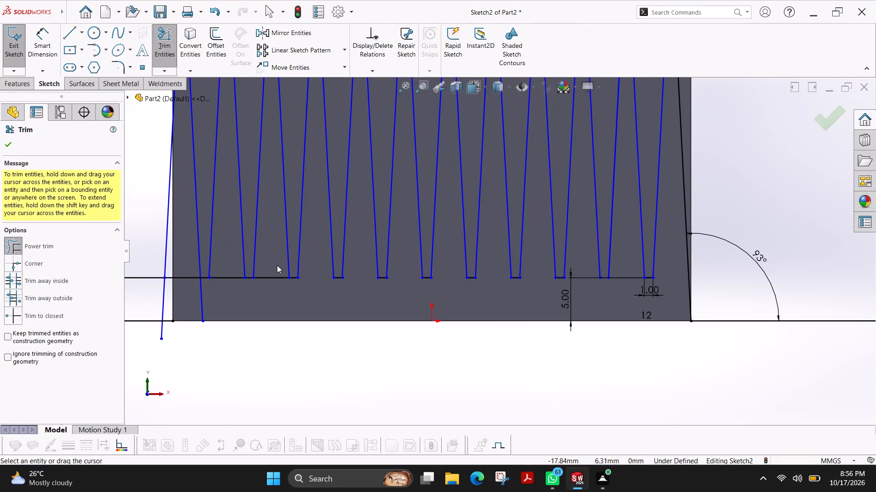
drag(277, 265, 270, 289)
drag(222, 267, 229, 298)
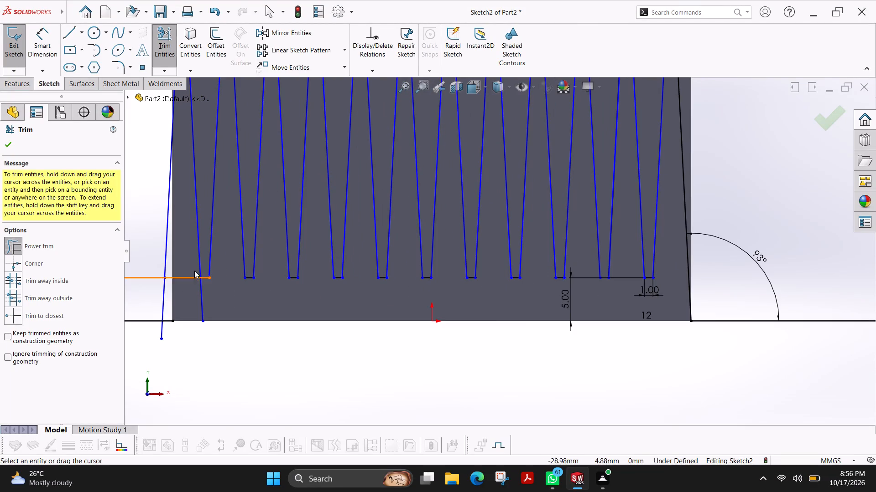
scroll(485, 298, up, 5)
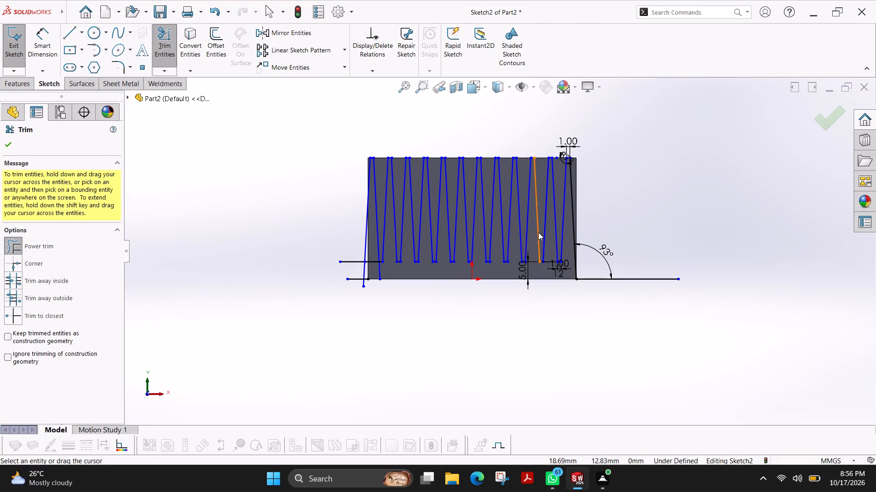
scroll(538, 232, down, 3)
click(12, 148)
scroll(511, 269, down, 3)
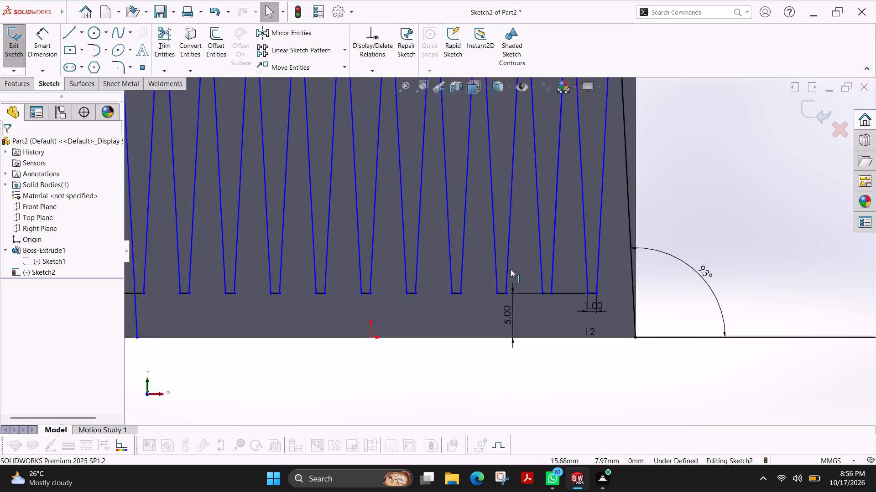
Examine the trimmed wall profile at the block's right end, including the bottom flats, top corners and existing dimensions.
scroll(511, 269, down, 1)
scroll(635, 256, up, 2)
scroll(594, 228, down, 3)
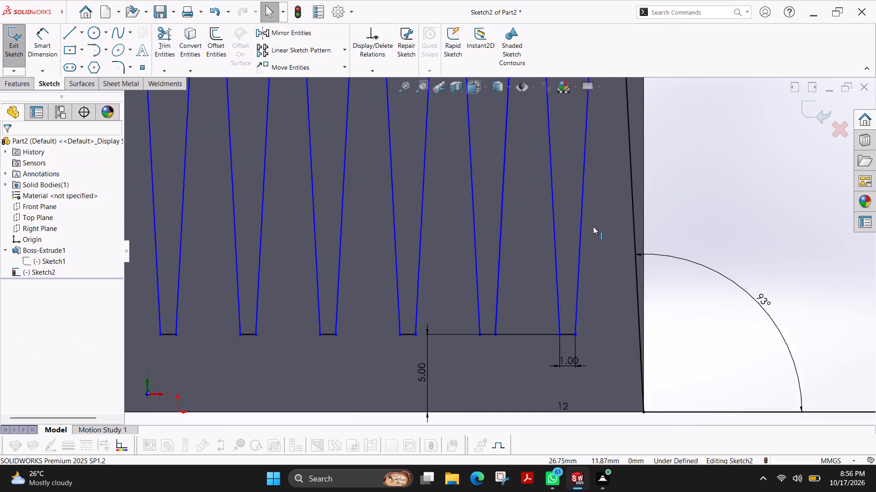
scroll(593, 225, up, 5)
scroll(531, 267, down, 4)
scroll(511, 304, down, 3)
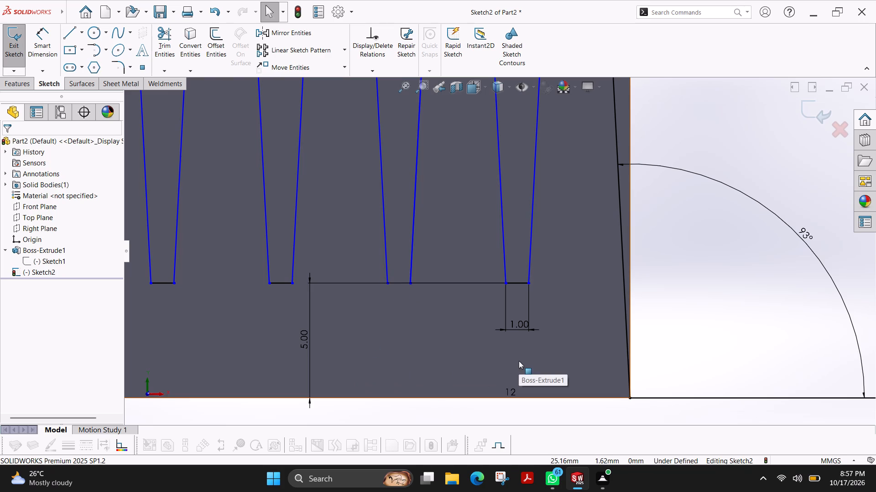
scroll(557, 202, up, 4)
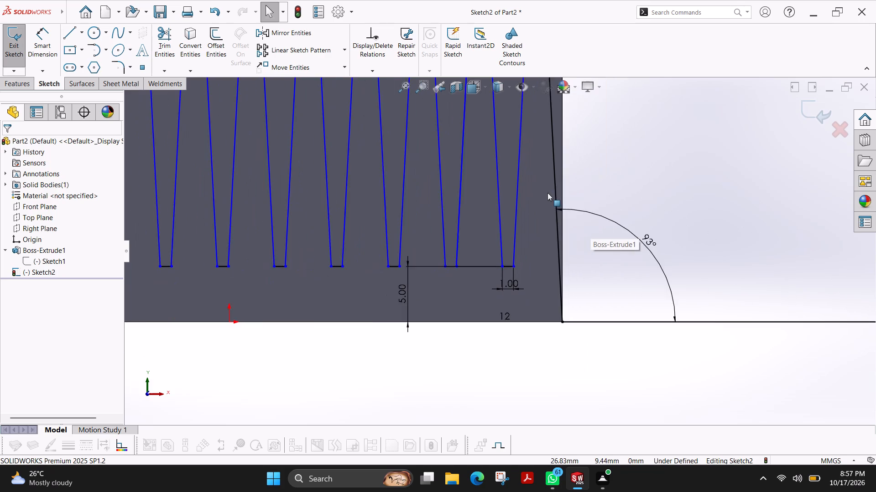
scroll(517, 165, up, 5)
scroll(517, 164, down, 3)
scroll(514, 151, up, 1)
scroll(514, 151, down, 4)
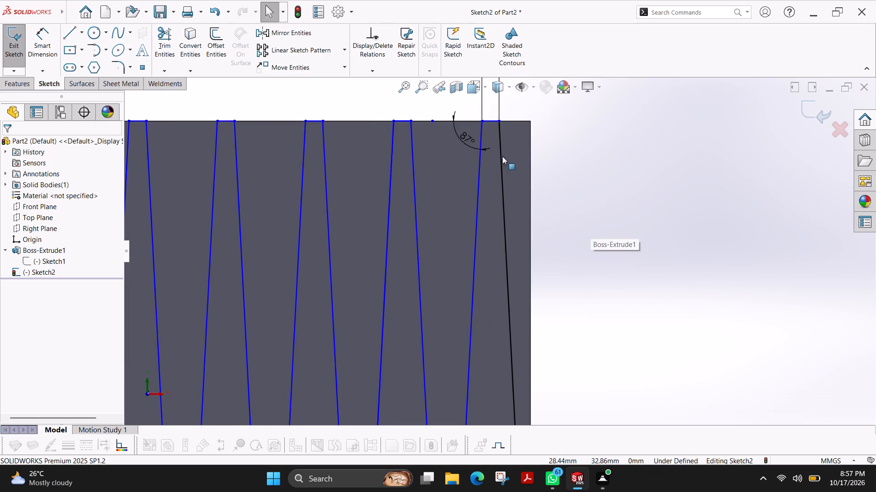
scroll(493, 149, down, 2)
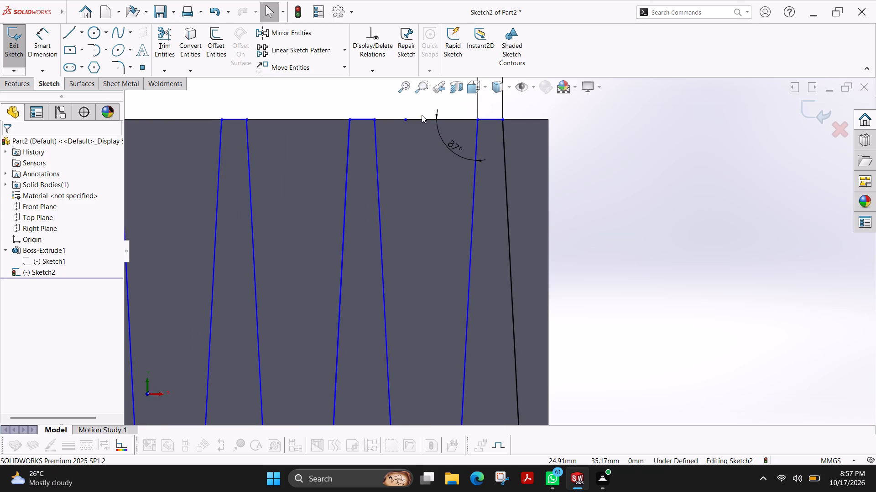
scroll(521, 214, up, 3)
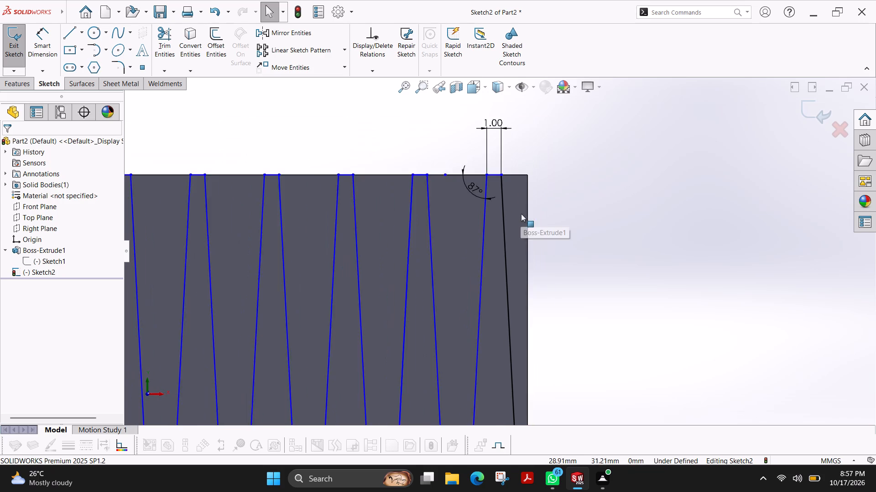
scroll(534, 351, up, 7)
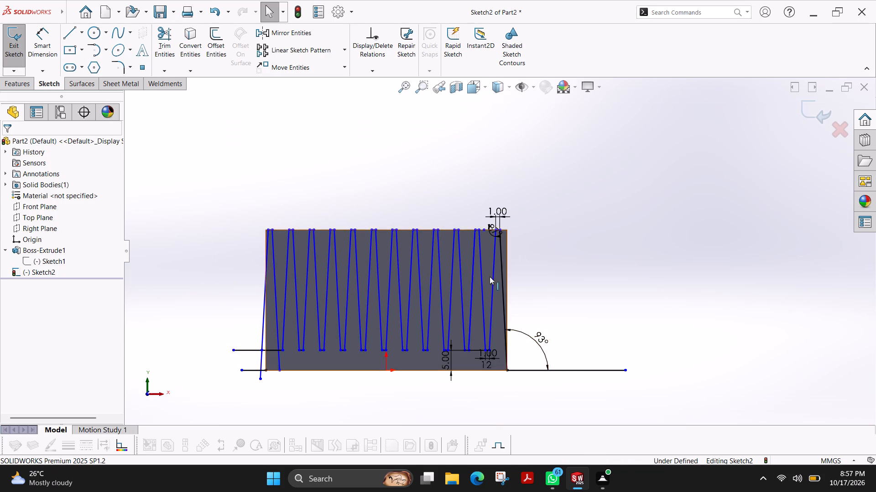
scroll(490, 273, up, 2)
scroll(500, 250, down, 13)
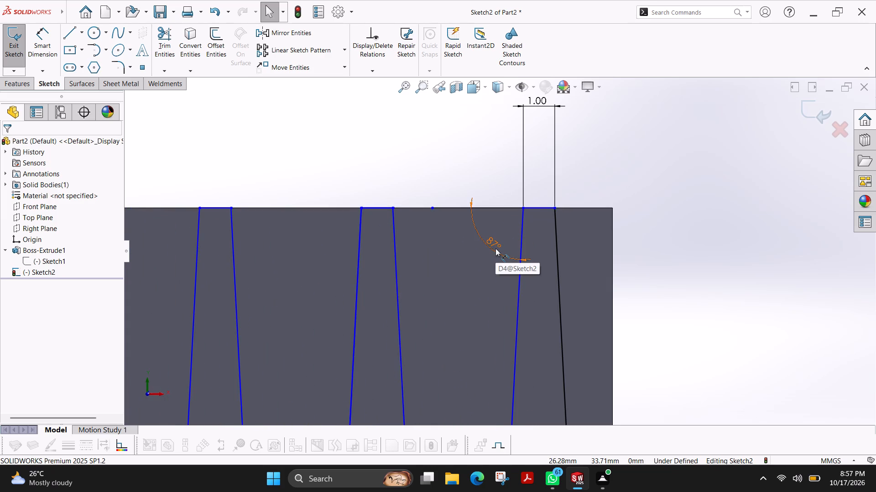
scroll(538, 304, up, 7)
scroll(508, 342, up, 2)
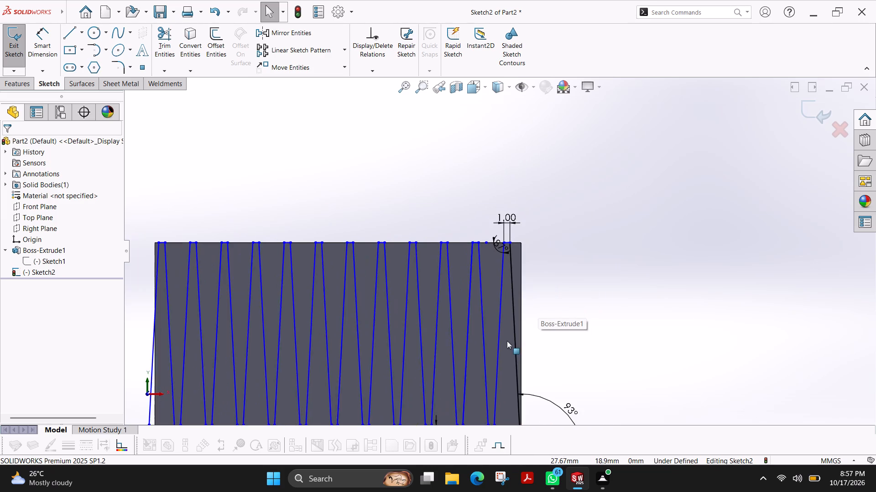
scroll(507, 340, up, 4)
scroll(499, 339, down, 5)
scroll(494, 277, down, 7)
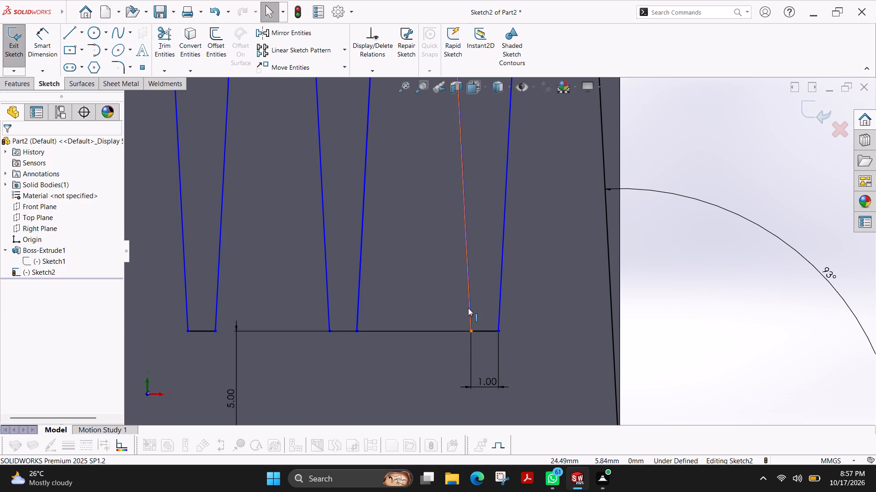
scroll(493, 316, up, 3)
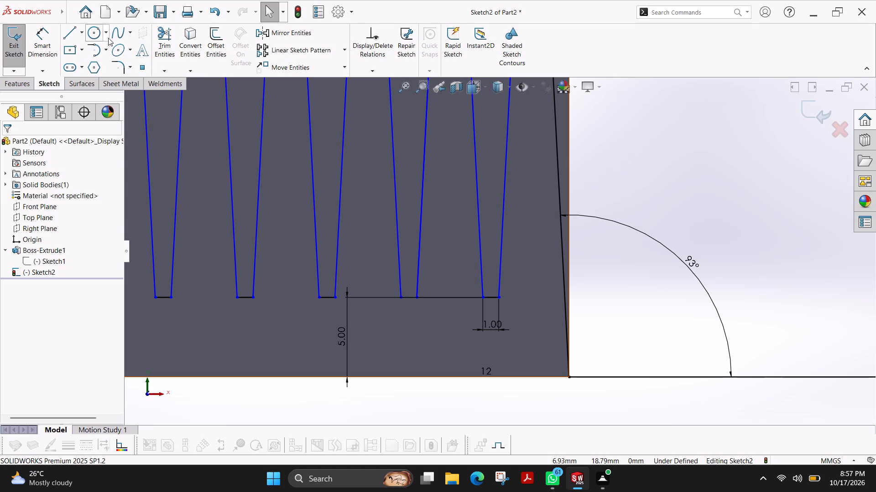
Check the angle between the base line and the wall line on the right side of the second bottom flat from the right.
click(49, 47)
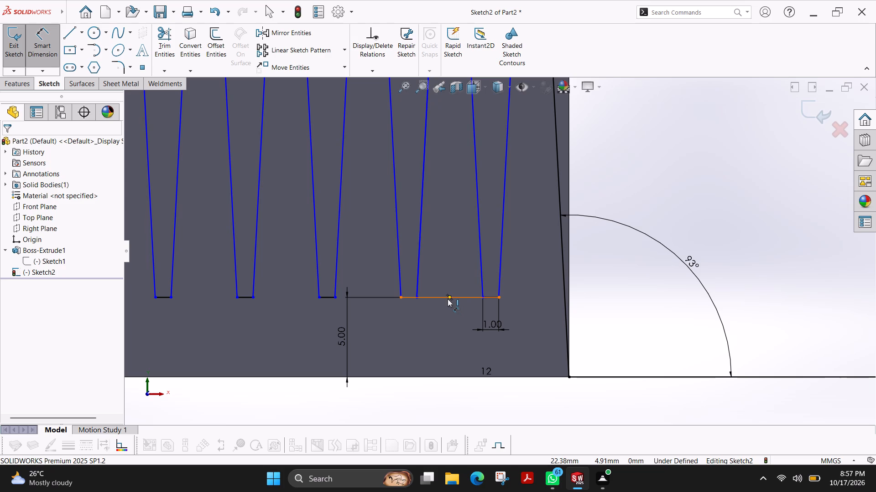
click(418, 265)
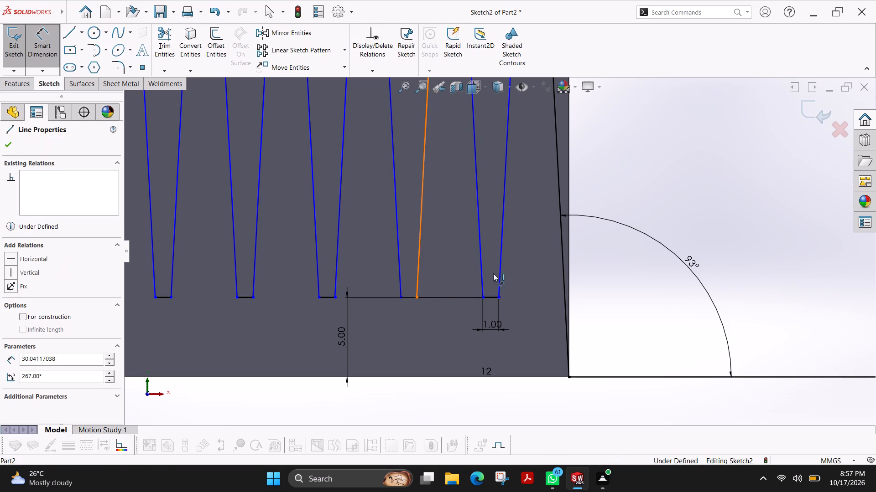
click(614, 375)
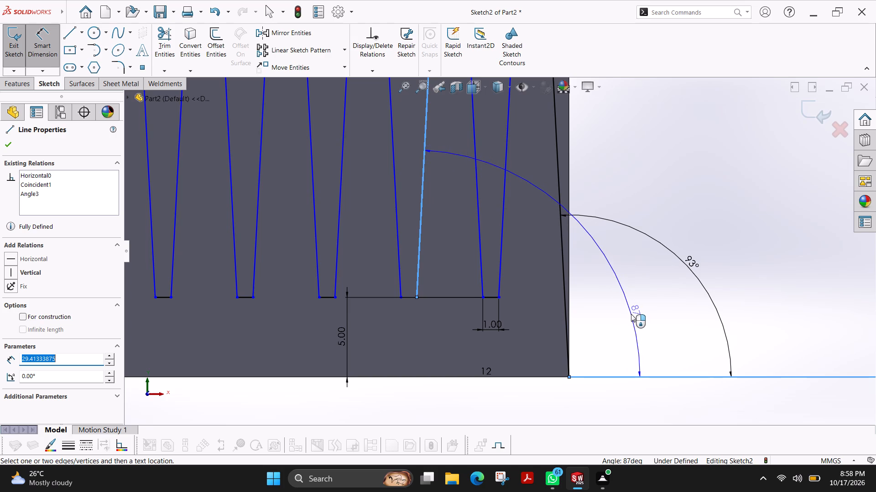
key(Escape)
key(Escape)
Check the angle between the base line and the wall line on the left side of the rightmost bottom flat.
scroll(589, 255, up, 3)
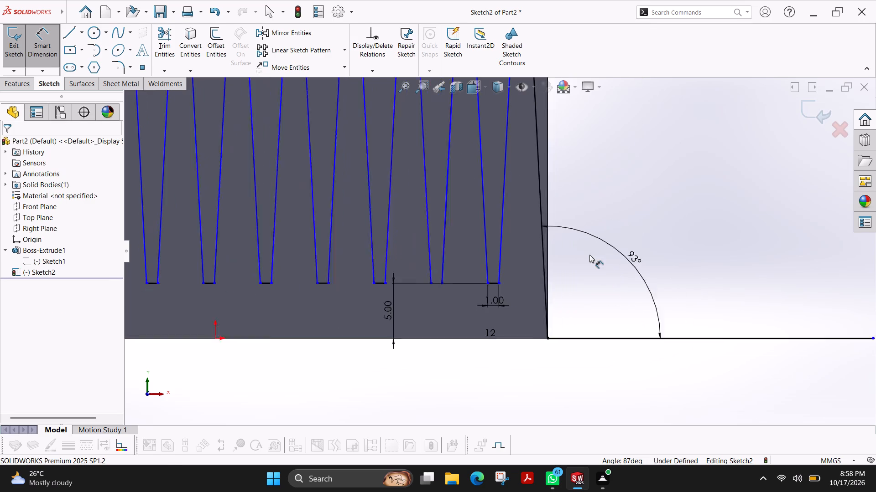
scroll(589, 255, up, 3)
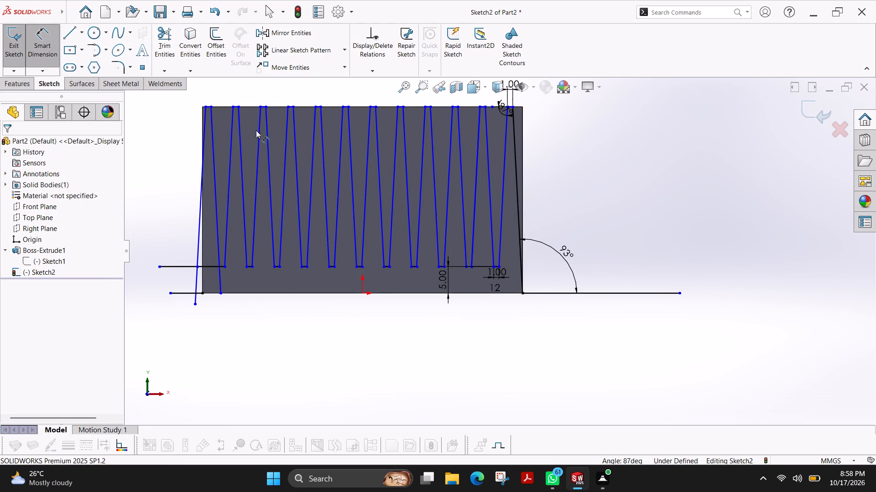
click(492, 231)
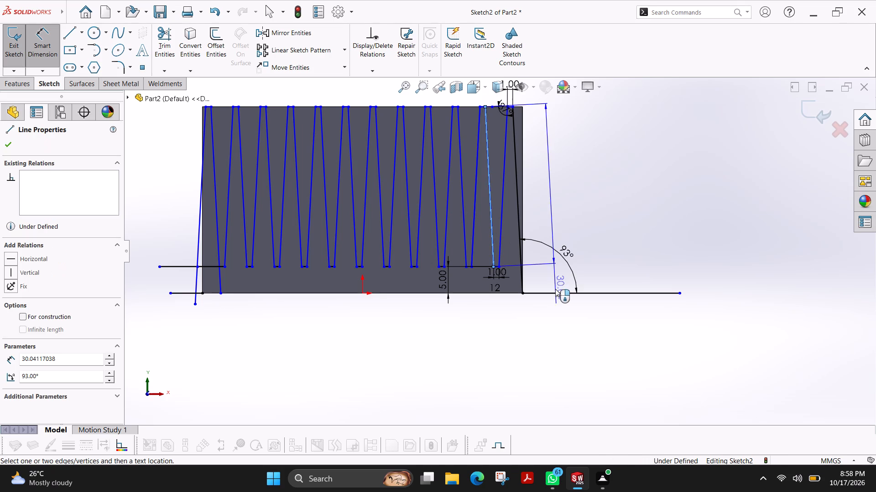
click(554, 294)
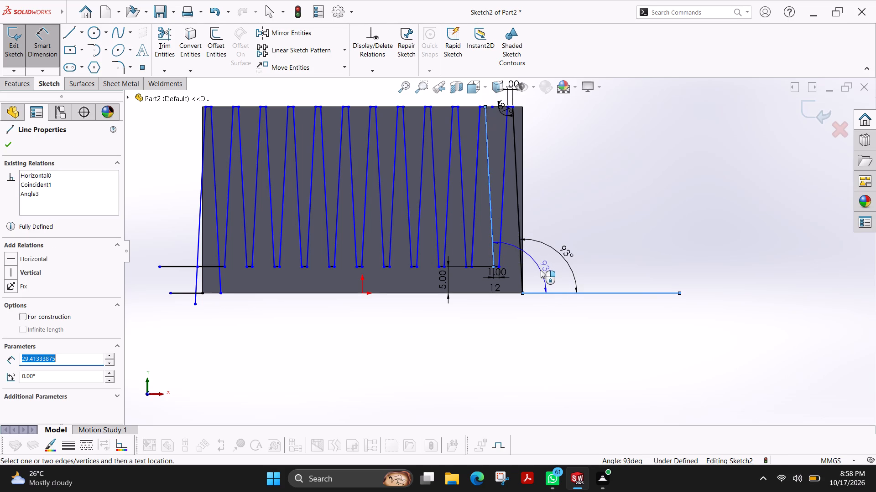
key(Escape)
scroll(513, 190, up, 3)
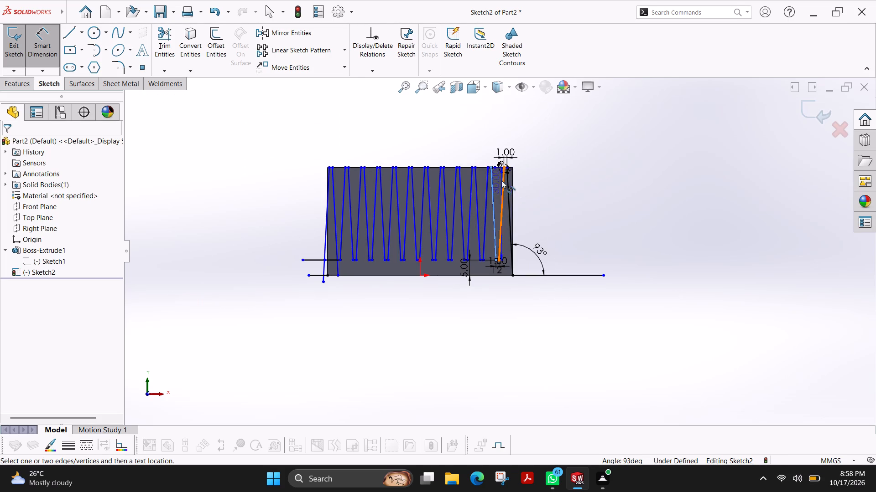
key(Escape)
Check the angle between the block's top edge and the left wall line of the second top flat from the right.
scroll(526, 176, down, 5)
scroll(480, 212, down, 5)
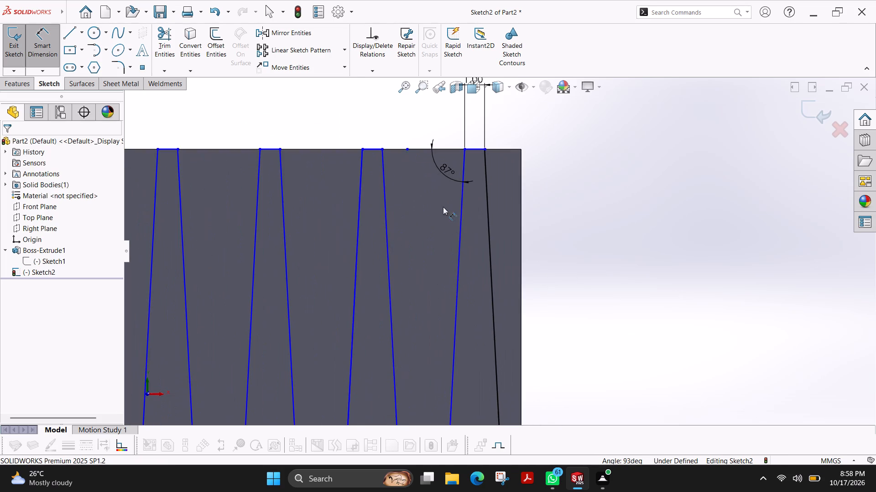
click(359, 190)
click(323, 150)
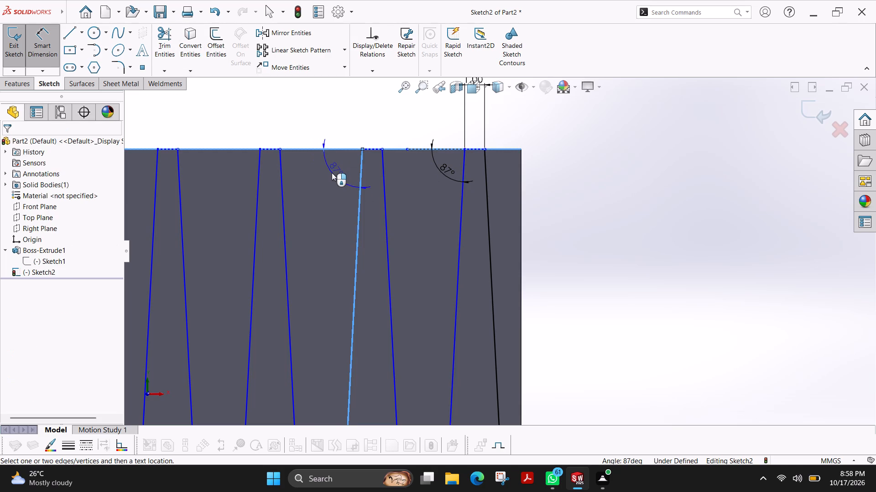
key(Escape)
key(Escape)
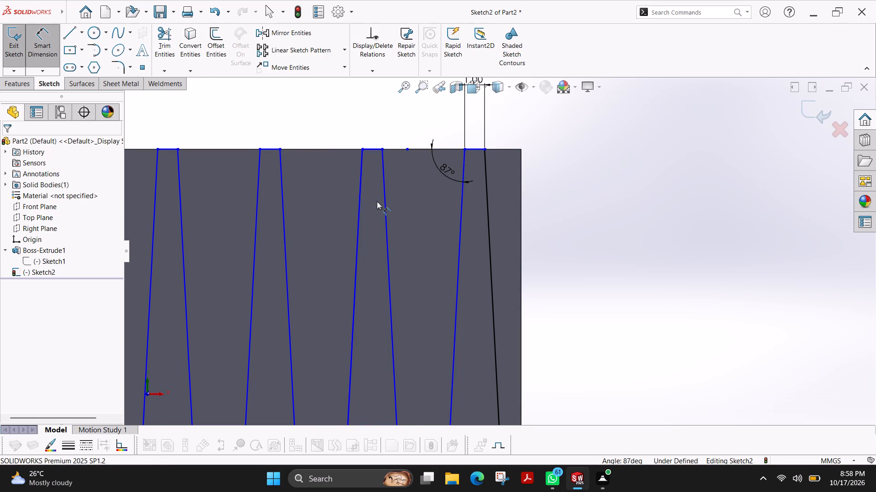
Check the length of the second top flat from the block's right end.
scroll(432, 205, up, 4)
scroll(426, 328, up, 5)
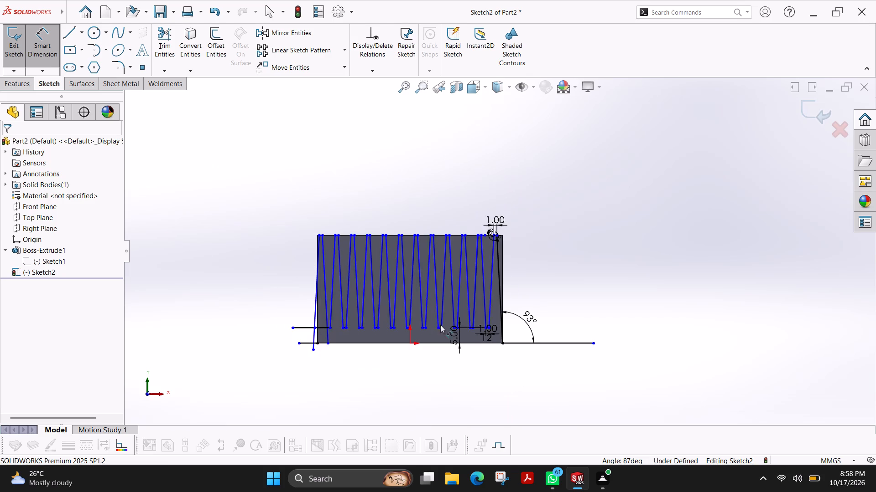
scroll(495, 298, down, 5)
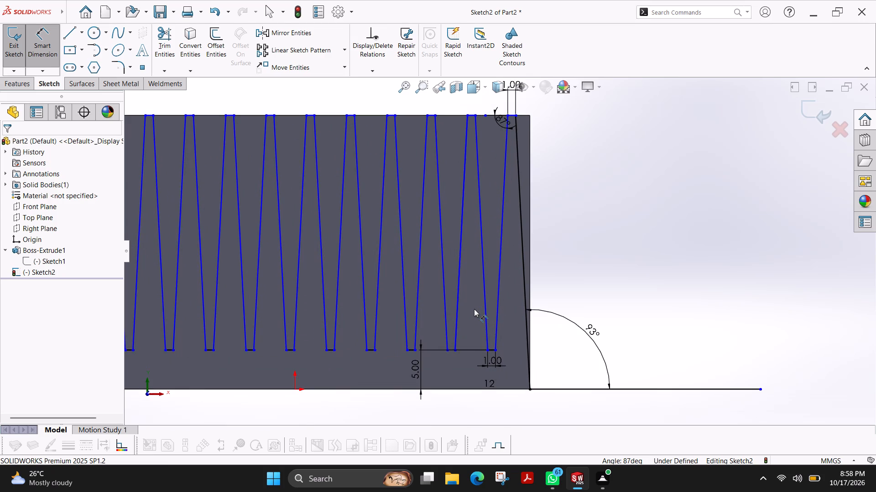
scroll(474, 309, up, 1)
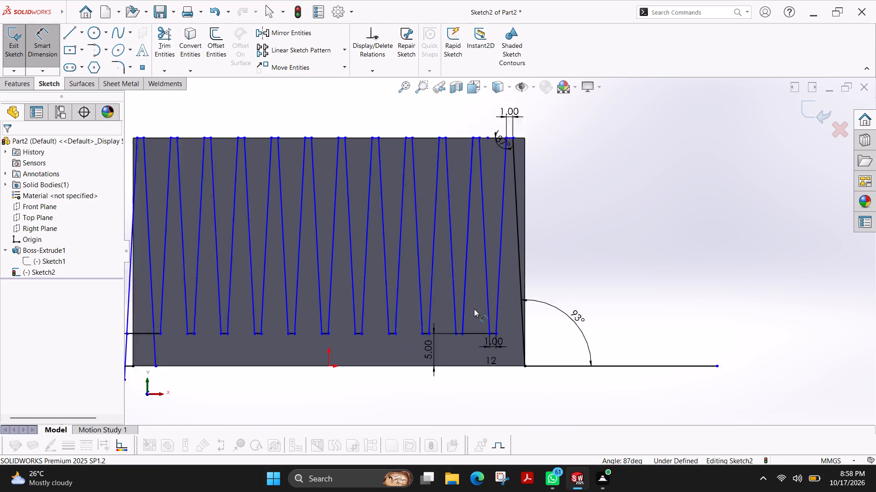
scroll(474, 309, up, 2)
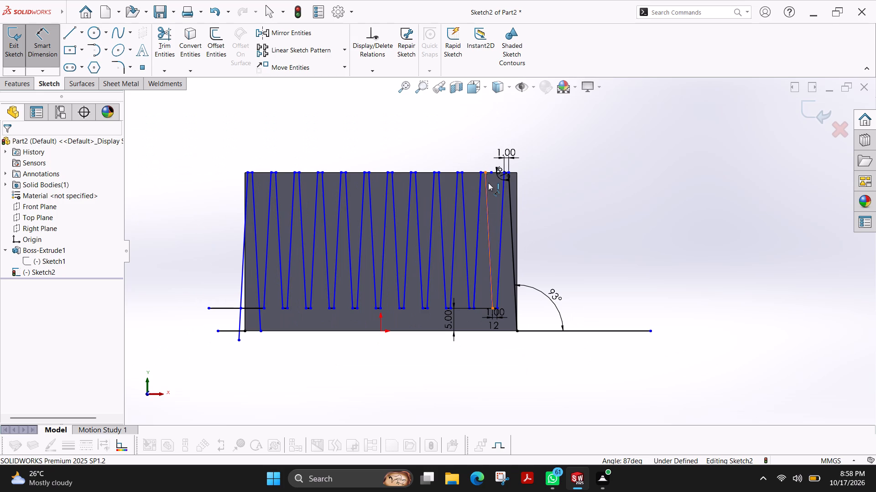
scroll(487, 173, down, 9)
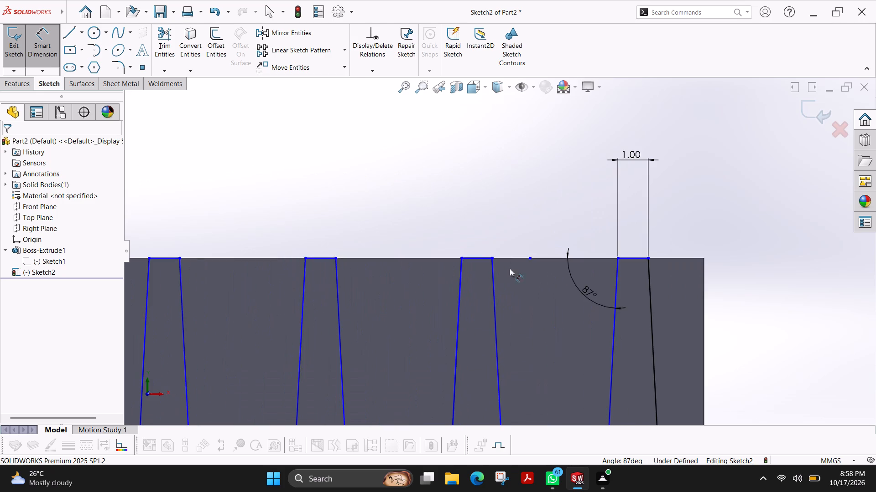
click(477, 279)
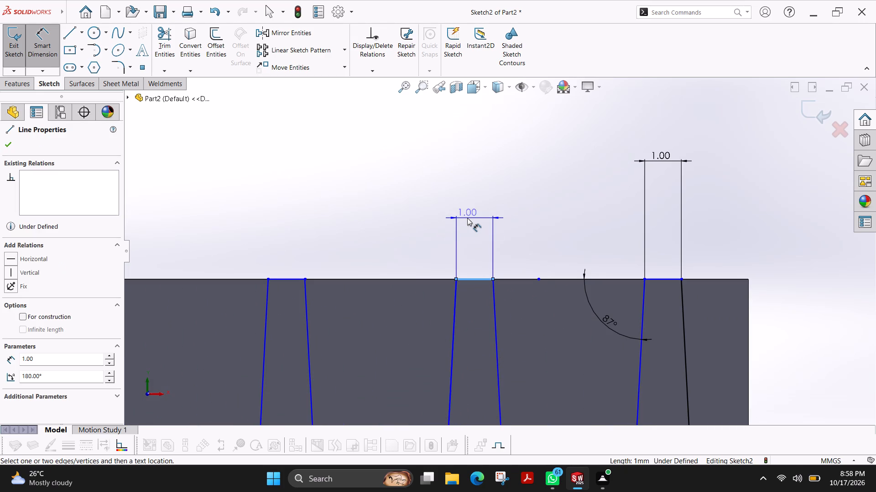
key(Escape)
Trim away the floor line segment between the two leftmost wall lines of the profile.
scroll(468, 229, down, 4)
scroll(469, 231, up, 5)
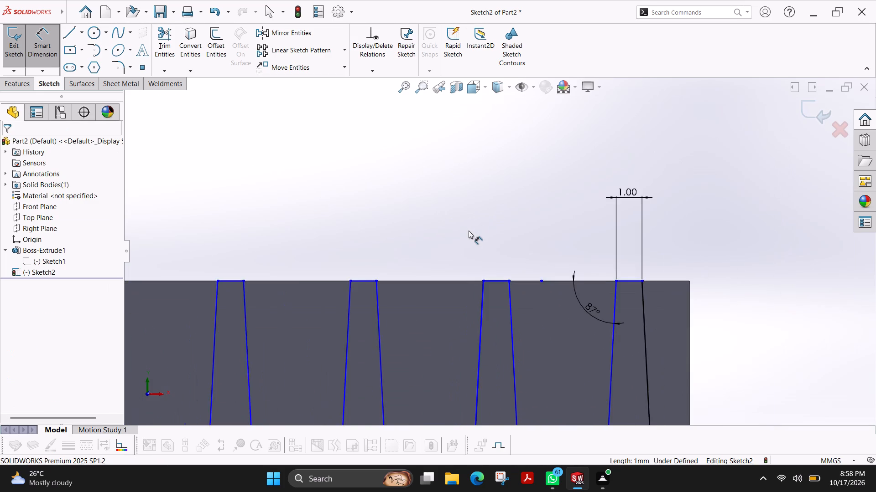
scroll(469, 231, up, 9)
scroll(280, 232, down, 3)
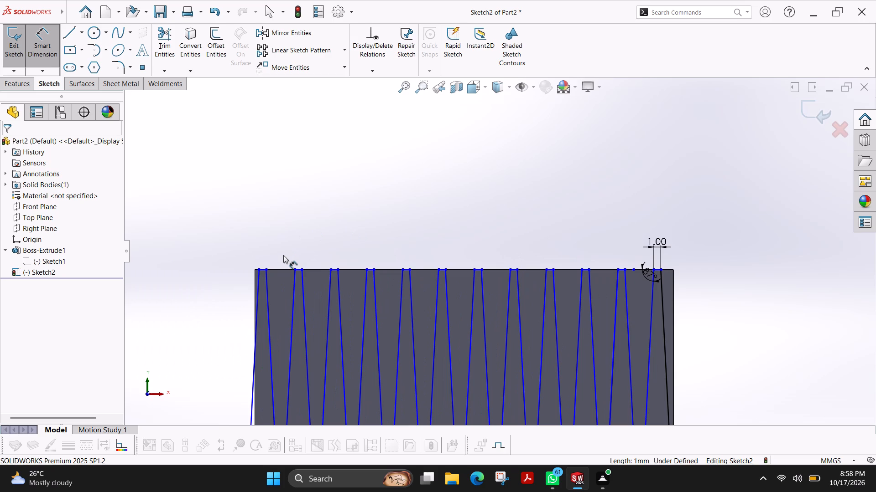
scroll(284, 255, up, 2)
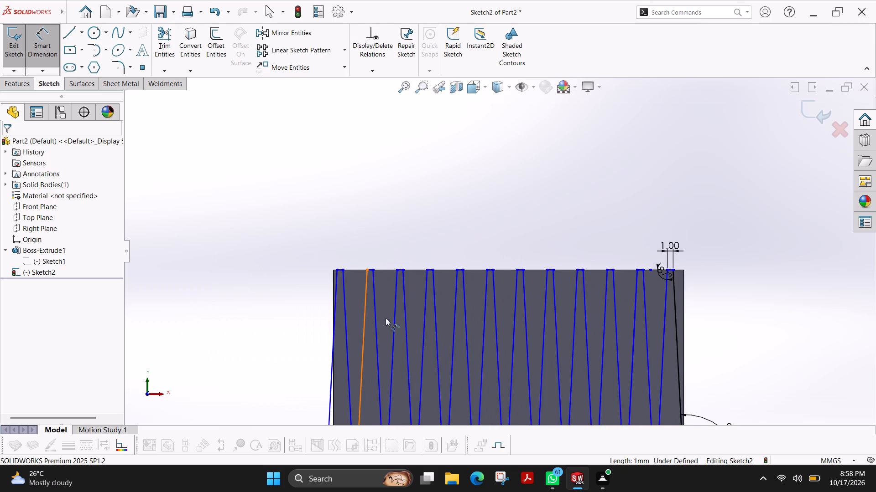
scroll(386, 318, up, 2)
scroll(416, 356, up, 2)
scroll(435, 346, down, 4)
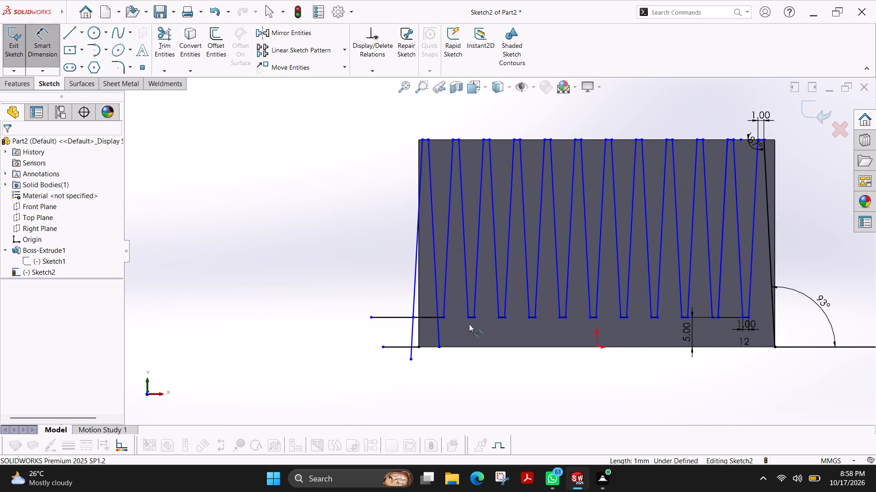
scroll(469, 324, down, 1)
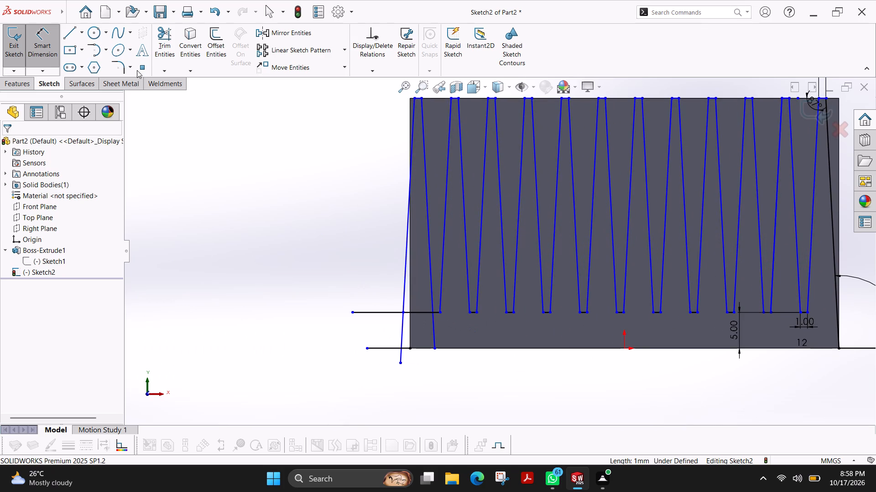
click(158, 41)
drag(418, 296, 418, 321)
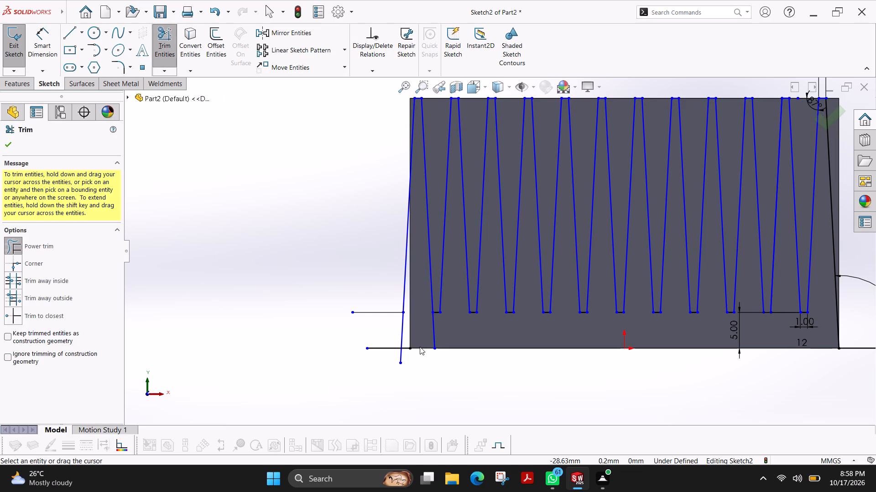
Trim the outermost left wall line below the base line, and the base line's overhang beyond that wall.
scroll(420, 347, down, 4)
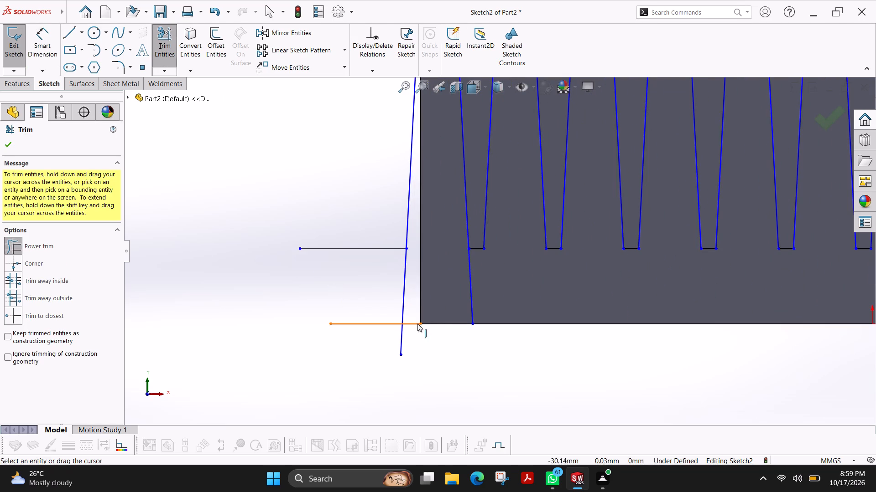
scroll(487, 333, up, 7)
scroll(568, 249, down, 2)
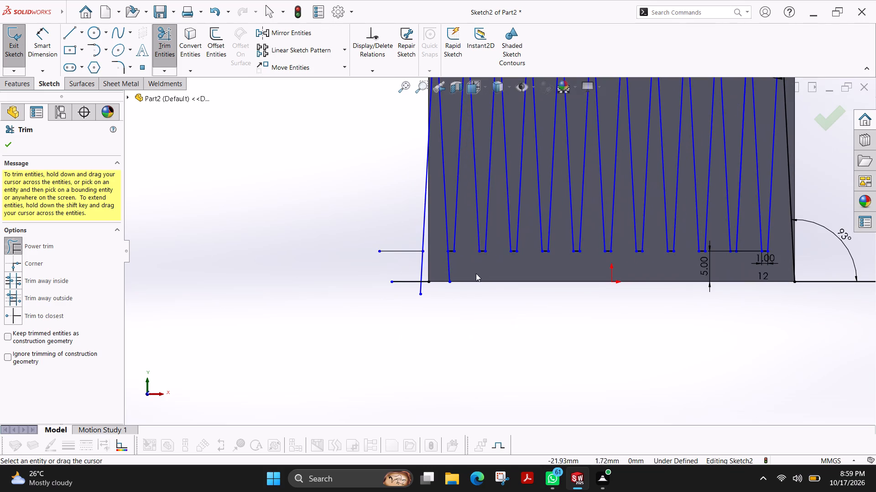
scroll(428, 292, down, 3)
drag(436, 281, 399, 275)
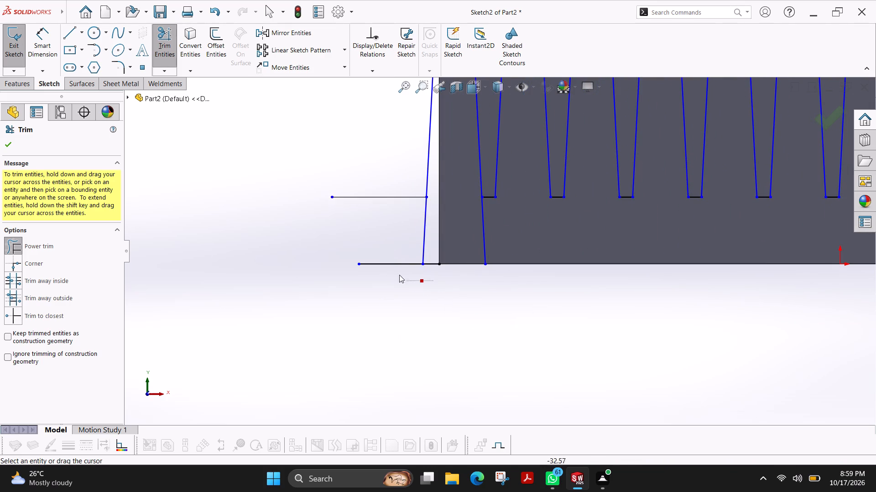
drag(399, 275, 388, 255)
scroll(409, 231, up, 3)
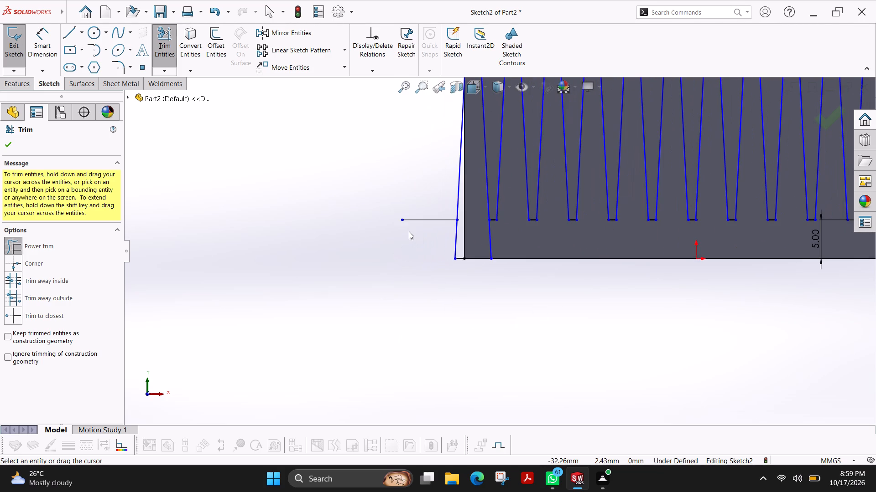
Check the distance between the foot of the outermost left wall line and the block's lower right corner.
click(42, 48)
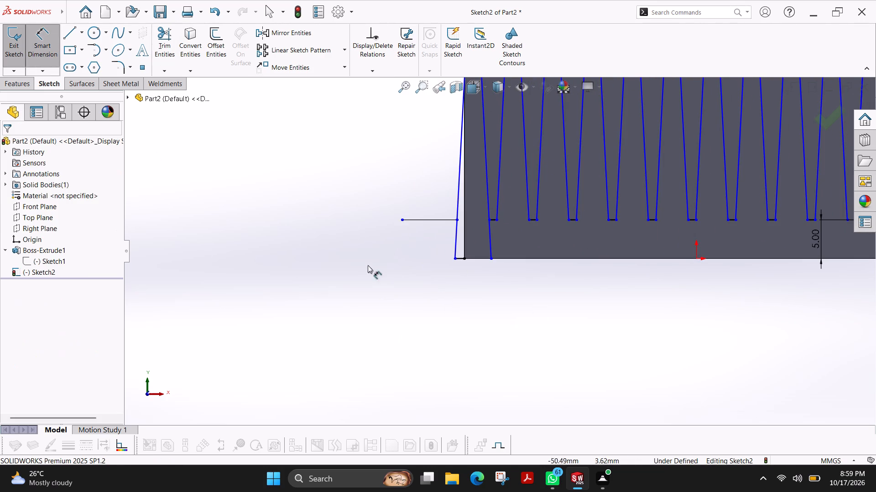
click(454, 258)
scroll(614, 267, up, 3)
scroll(742, 255, down, 2)
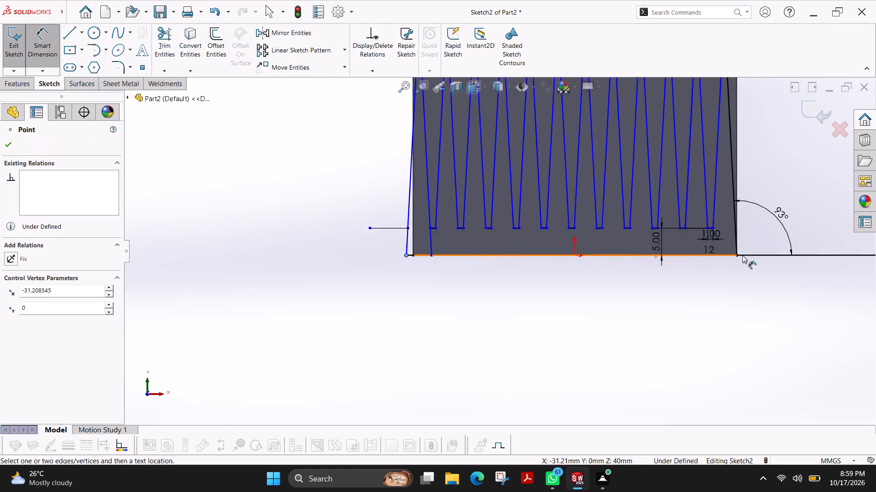
scroll(742, 255, down, 4)
scroll(646, 258, down, 4)
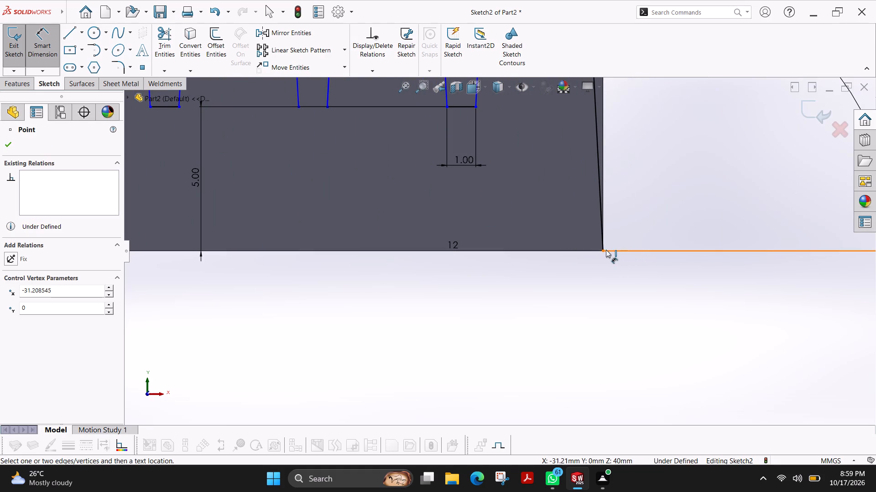
click(603, 251)
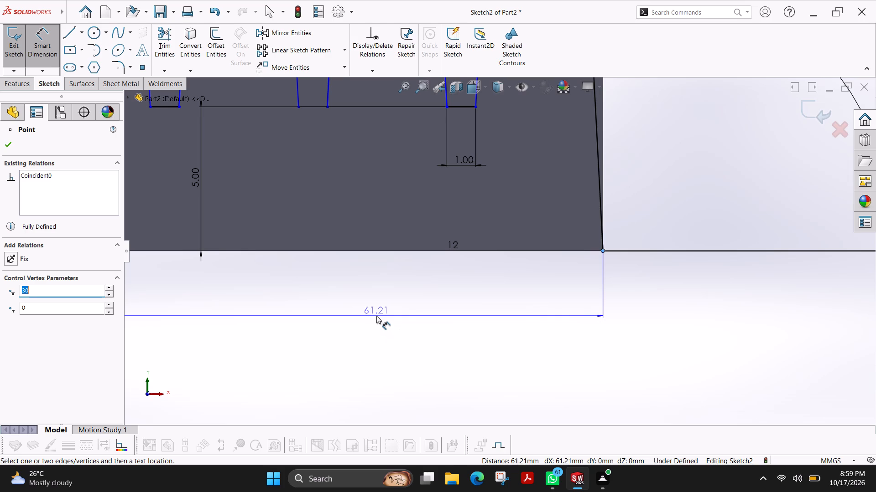
key(Escape)
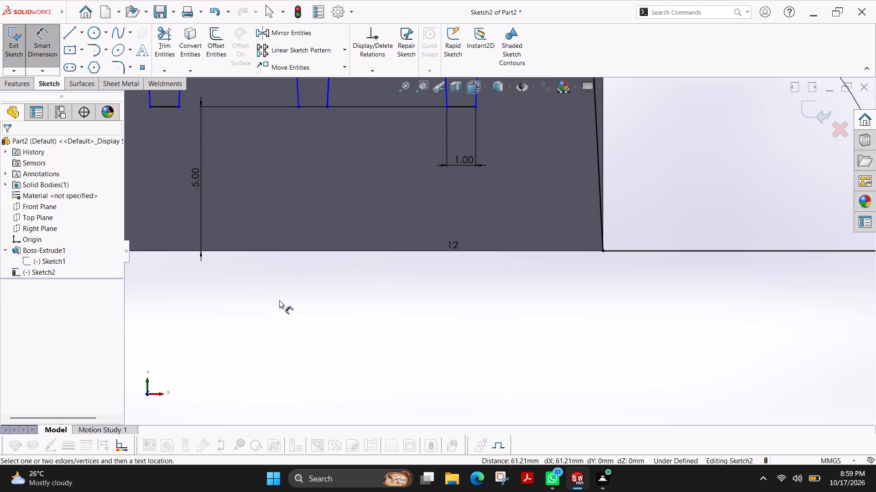
scroll(292, 280, up, 6)
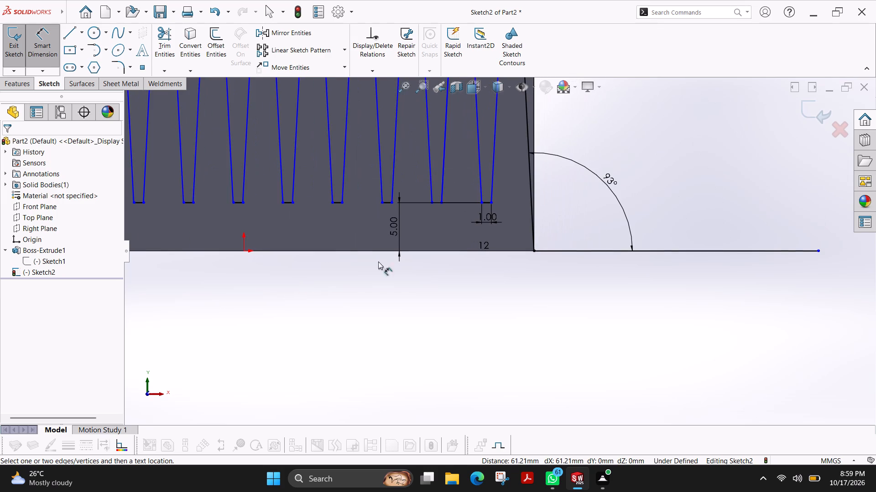
click(533, 250)
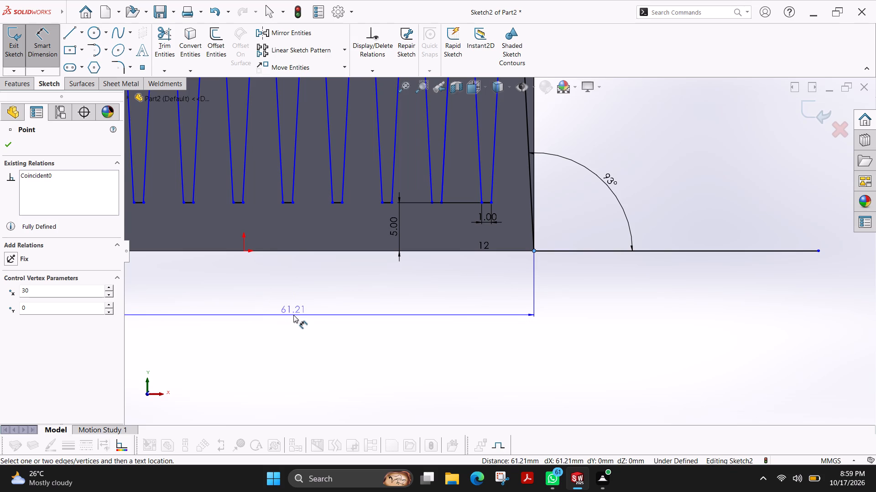
key(Escape)
key(Escape)
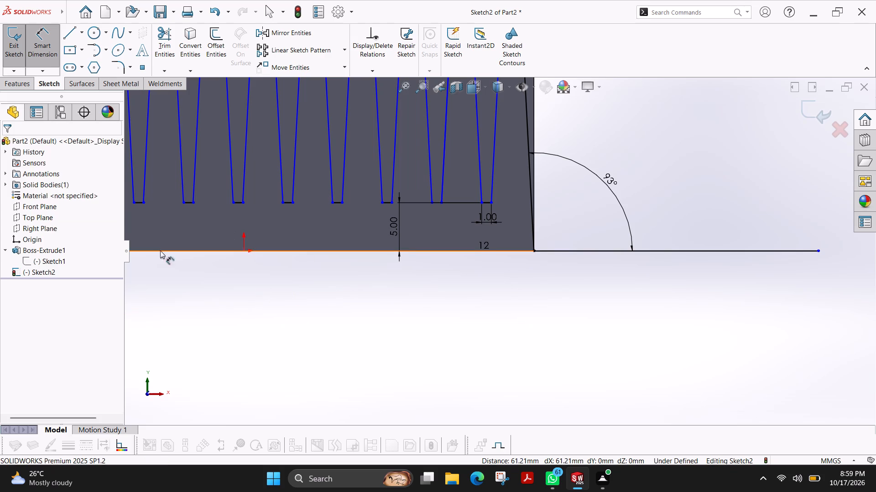
Leave the wall profile sketch and open the block's base sketch, Sketch1, for editing.
click(14, 49)
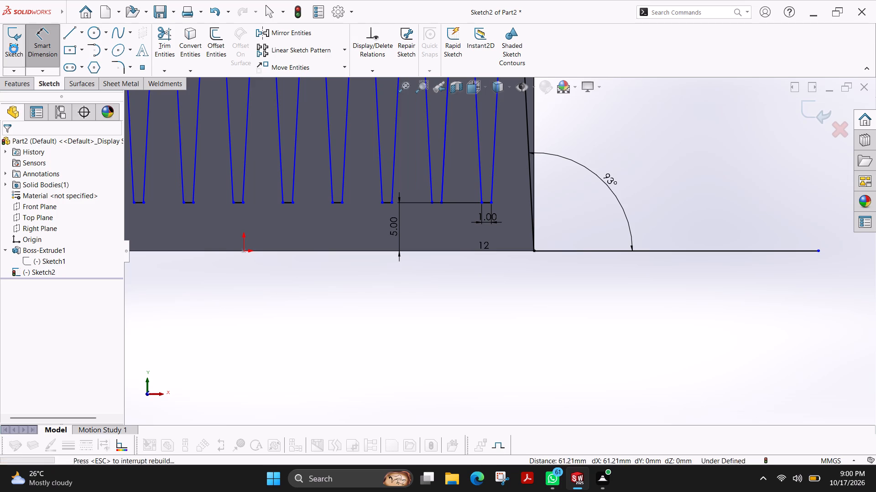
click(51, 260)
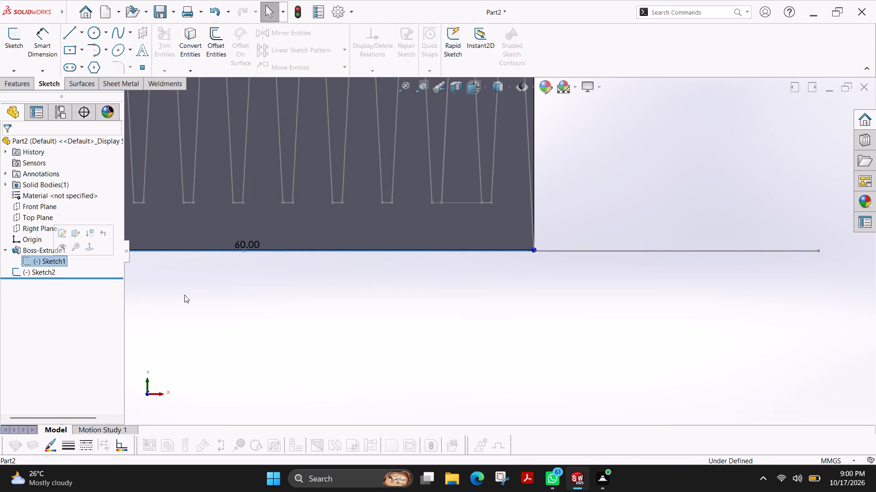
scroll(323, 318, up, 4)
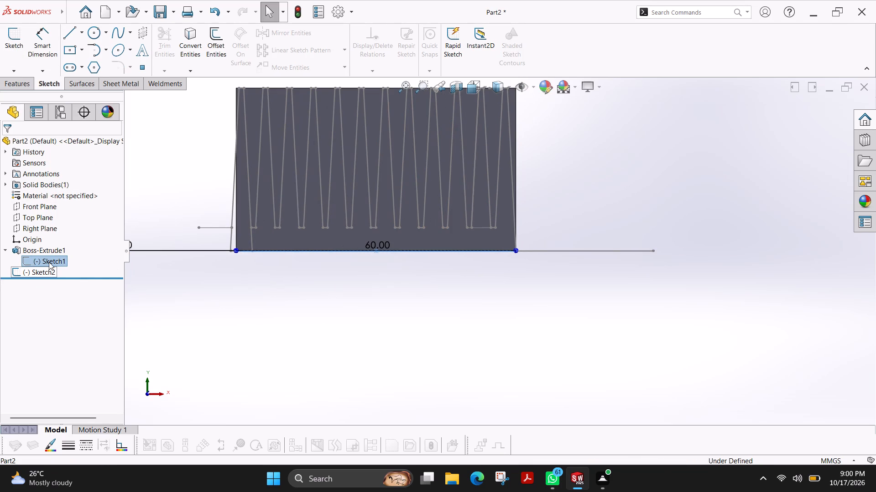
right_click(49, 262)
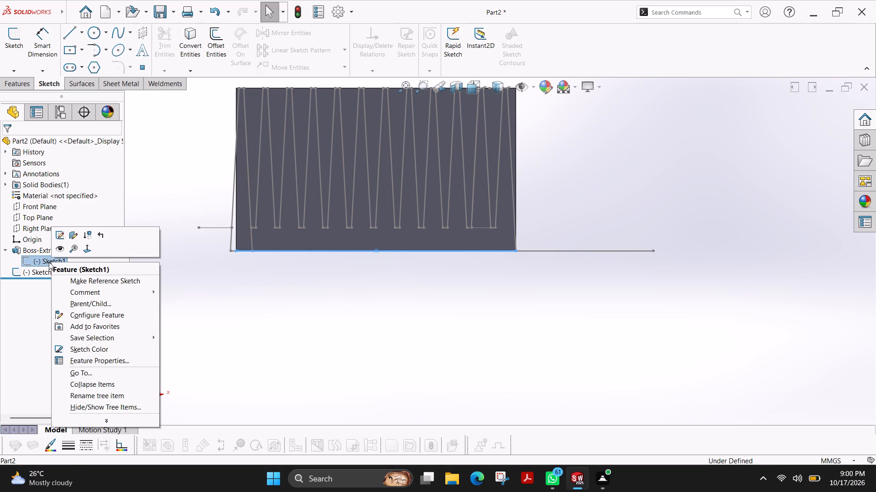
click(58, 235)
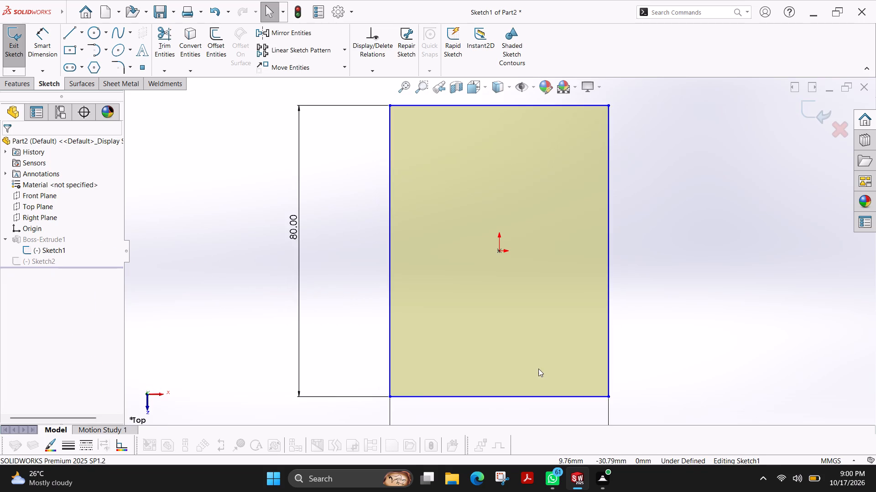
Dimension the rectangle's right side at 30 mm from the origin.
scroll(535, 393, up, 3)
scroll(512, 353, down, 5)
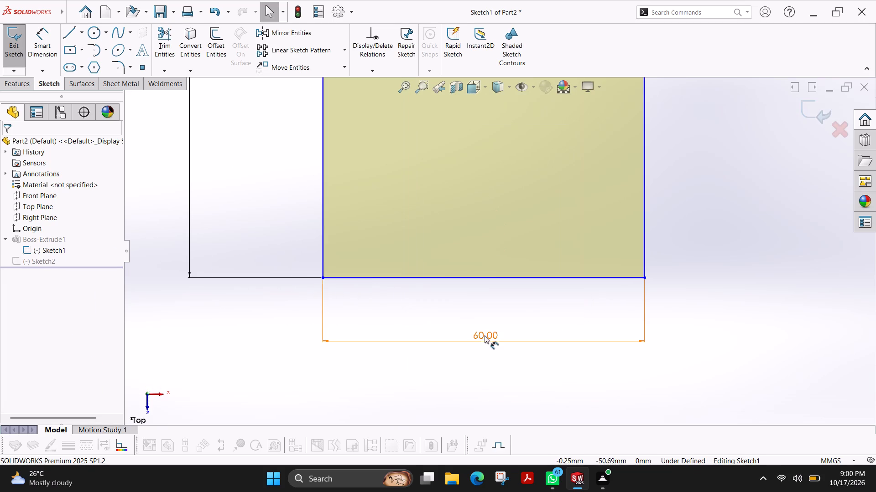
scroll(487, 333, up, 4)
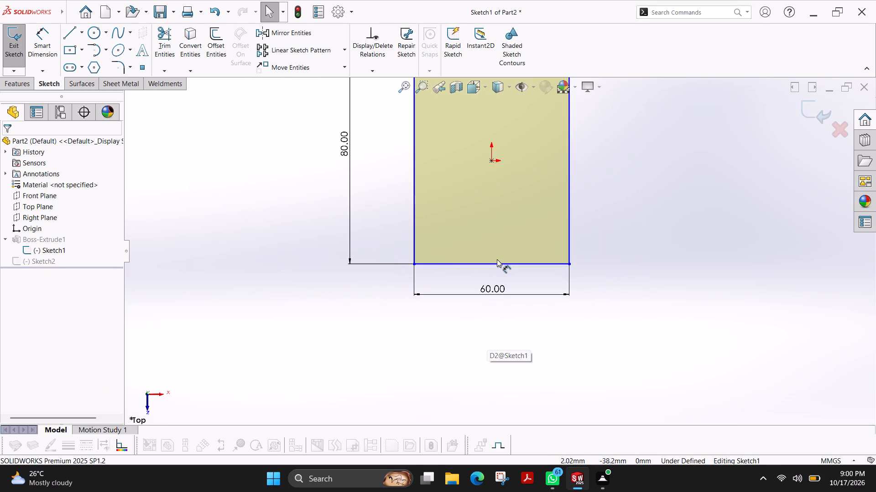
scroll(496, 209, up, 2)
scroll(499, 199, down, 2)
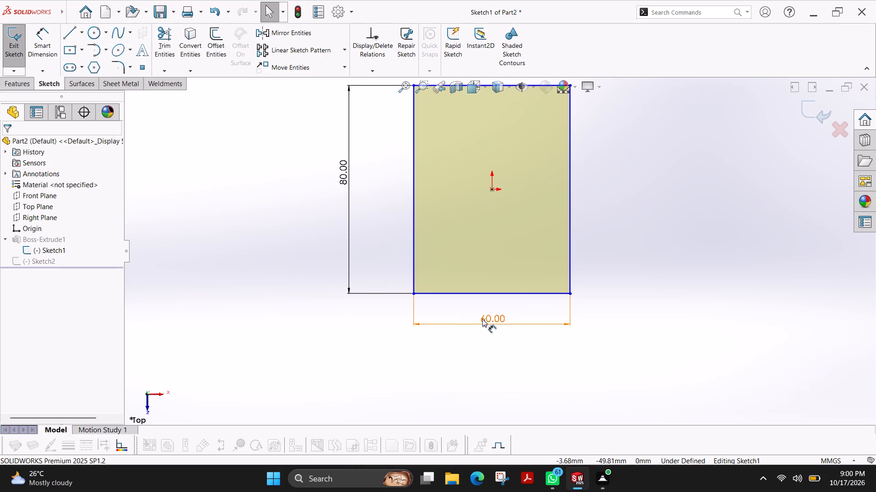
click(72, 38)
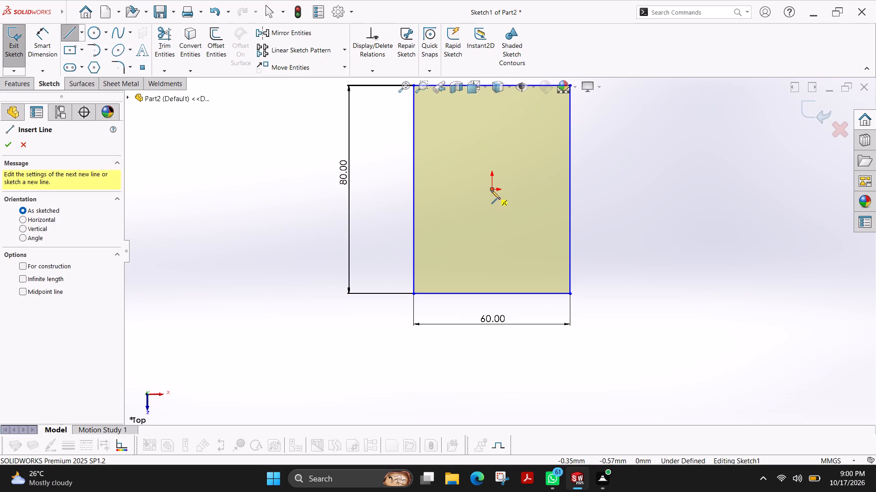
key(Escape)
click(51, 46)
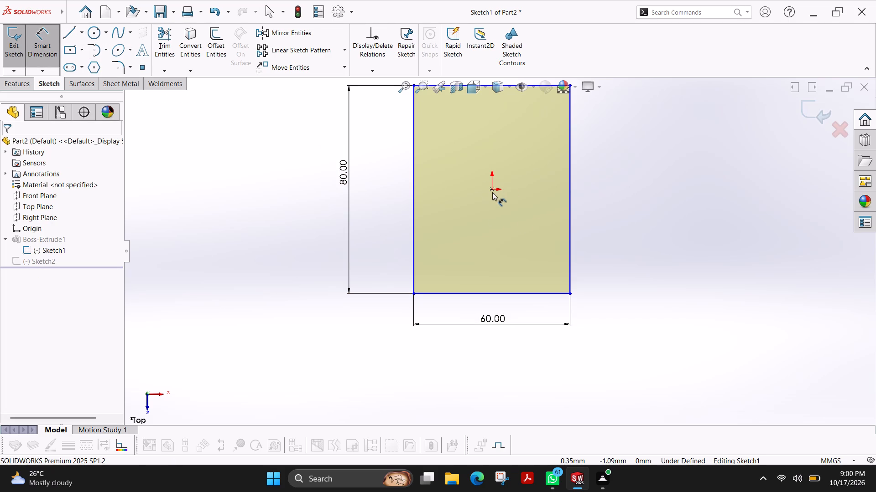
click(492, 188)
click(570, 183)
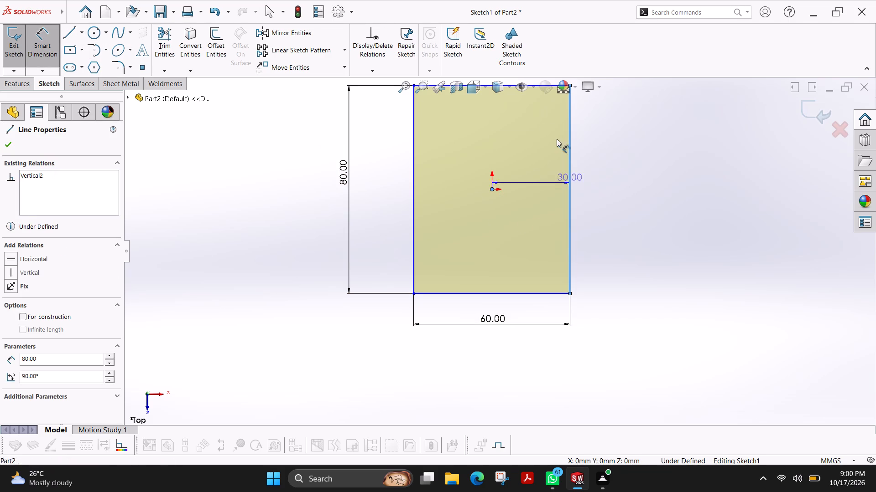
scroll(549, 132, up, 2)
click(531, 114)
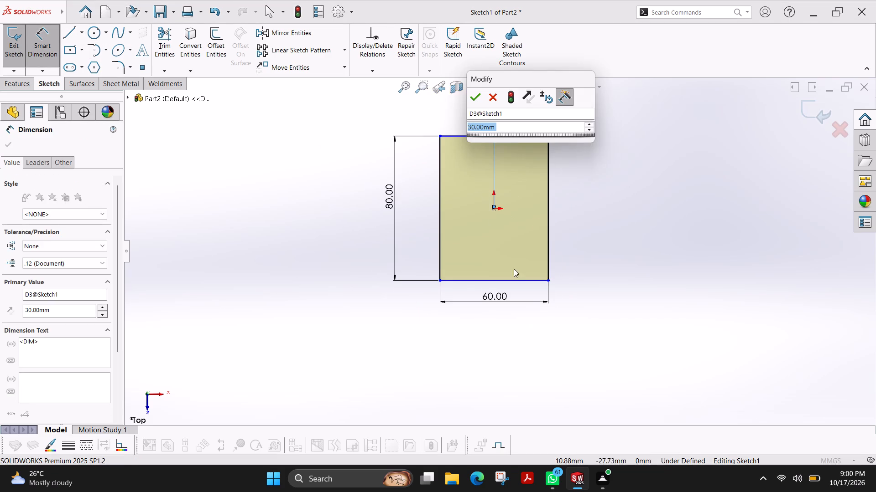
key(Escape)
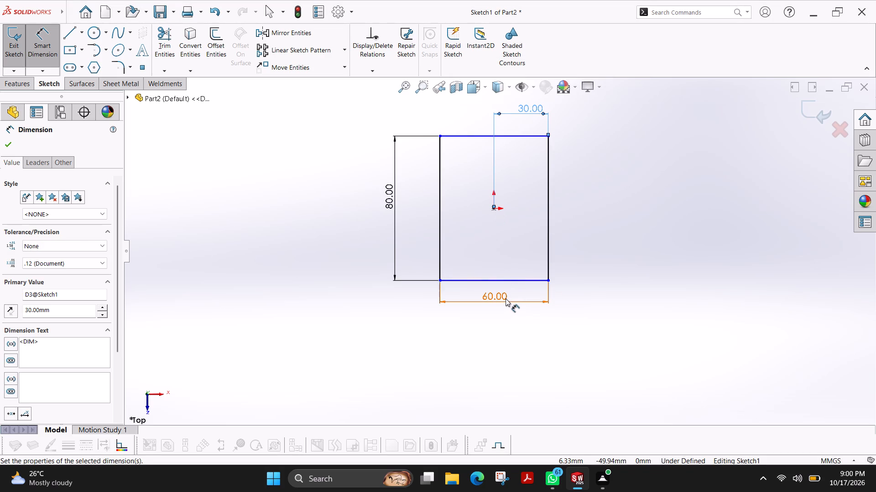
Set the rectangle's width to 61.21 mm and exit the sketch to rebuild the block.
double_click(506, 298)
text(61.21)
key(Return)
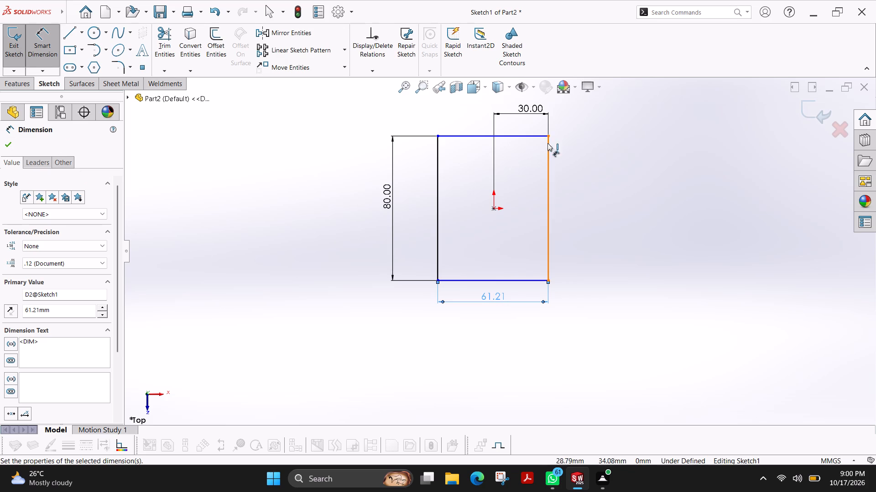
click(6, 150)
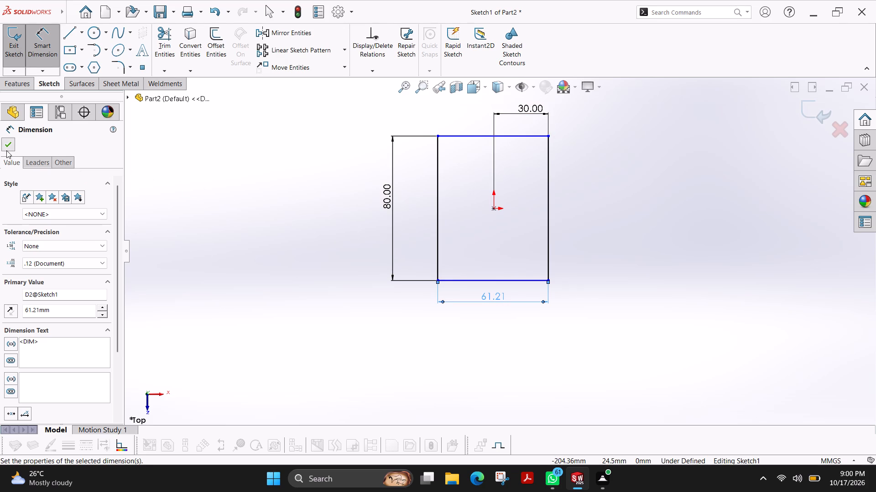
click(16, 51)
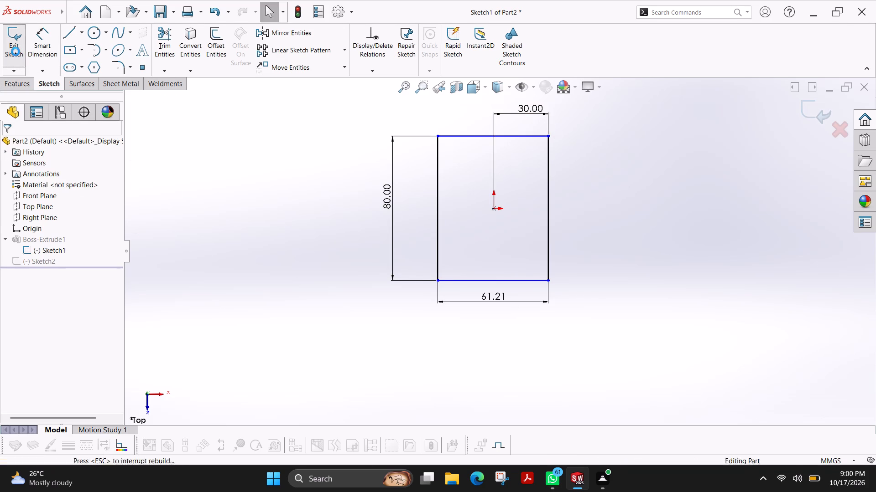
scroll(477, 275, down, 2)
scroll(477, 275, up, 2)
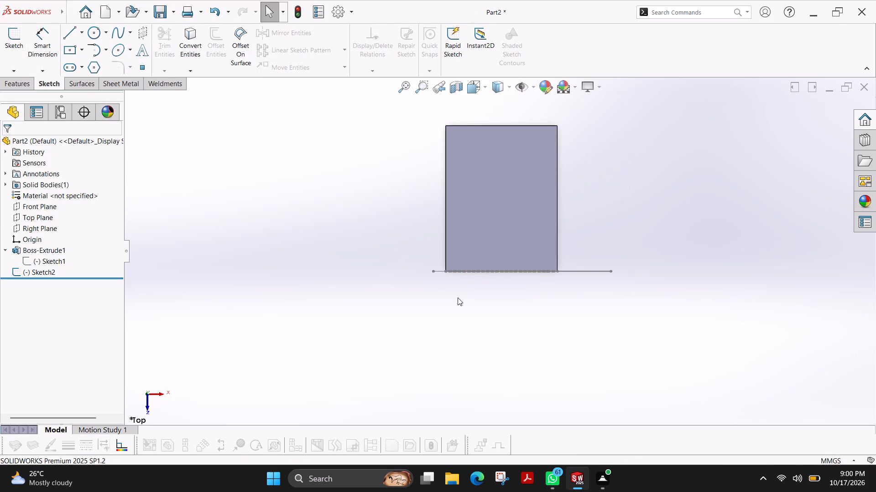
Reopen the wall profile sketch, Sketch2, on the block's front face for editing.
ctrl+shift+middle_drag(467, 304, 463, 183)
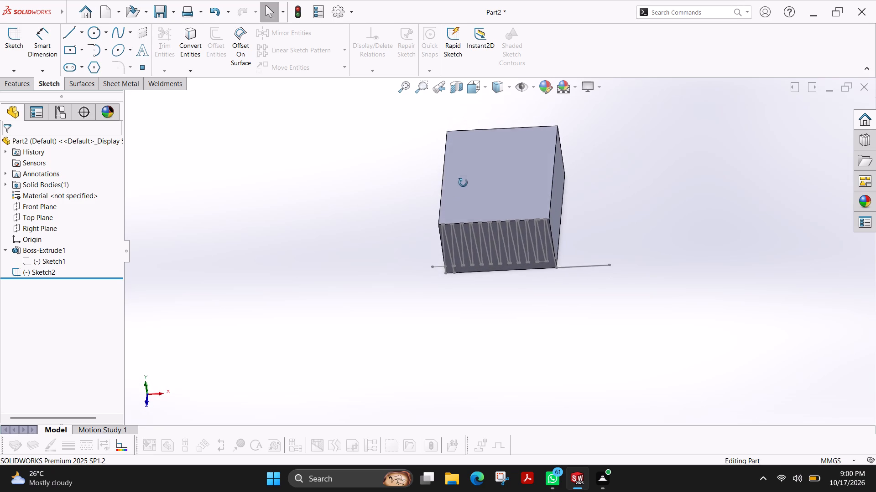
ctrl+shift+middle_drag(463, 183, 467, 163)
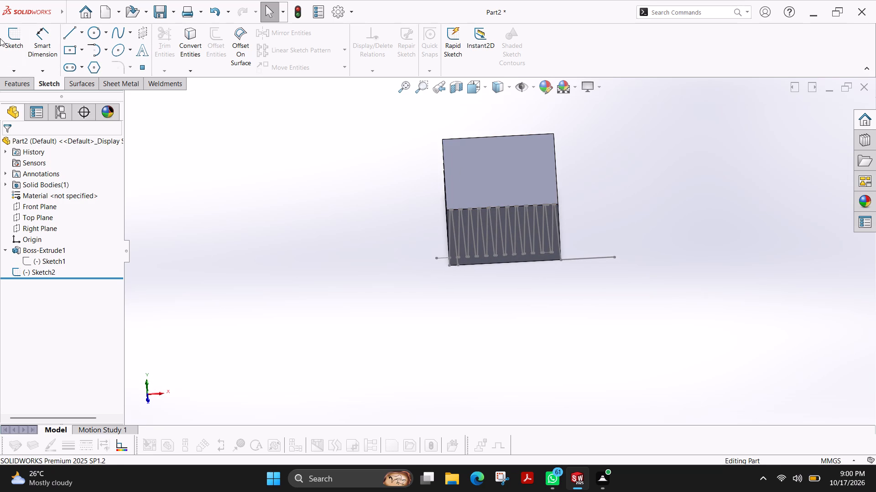
click(14, 44)
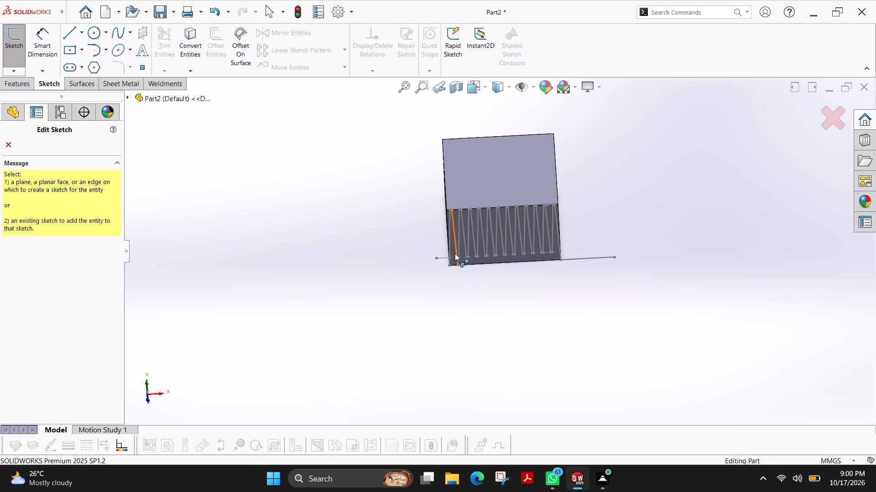
click(449, 244)
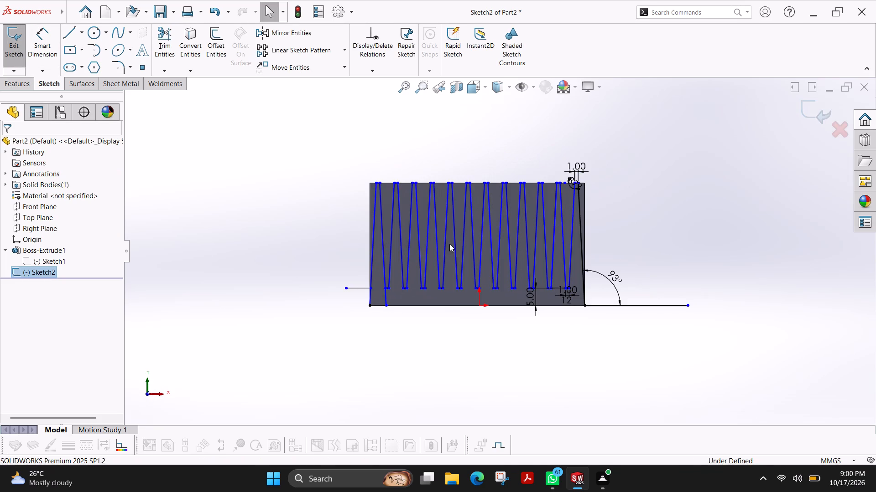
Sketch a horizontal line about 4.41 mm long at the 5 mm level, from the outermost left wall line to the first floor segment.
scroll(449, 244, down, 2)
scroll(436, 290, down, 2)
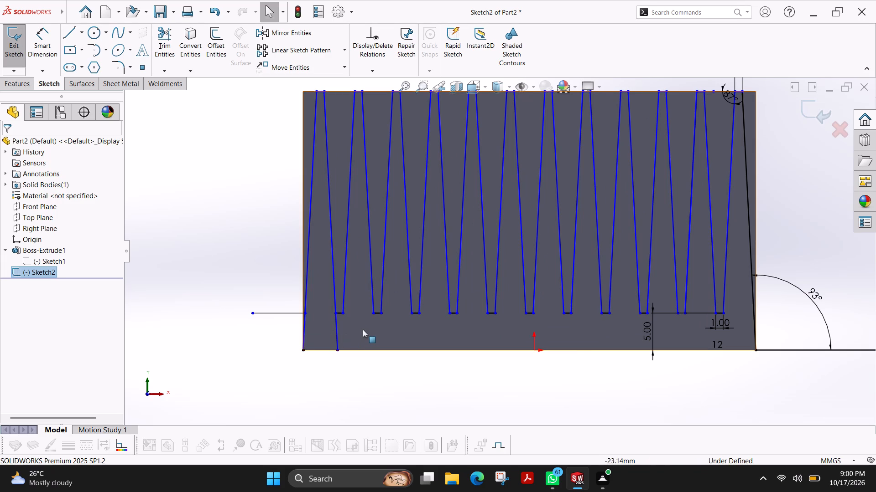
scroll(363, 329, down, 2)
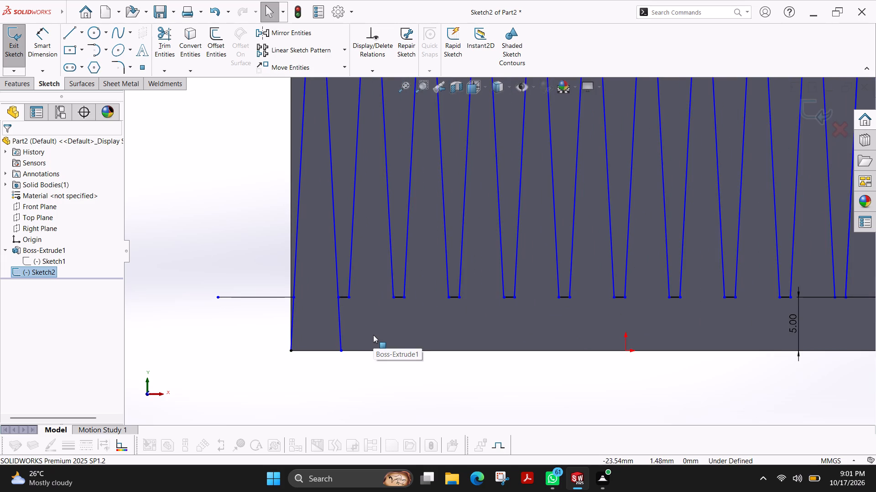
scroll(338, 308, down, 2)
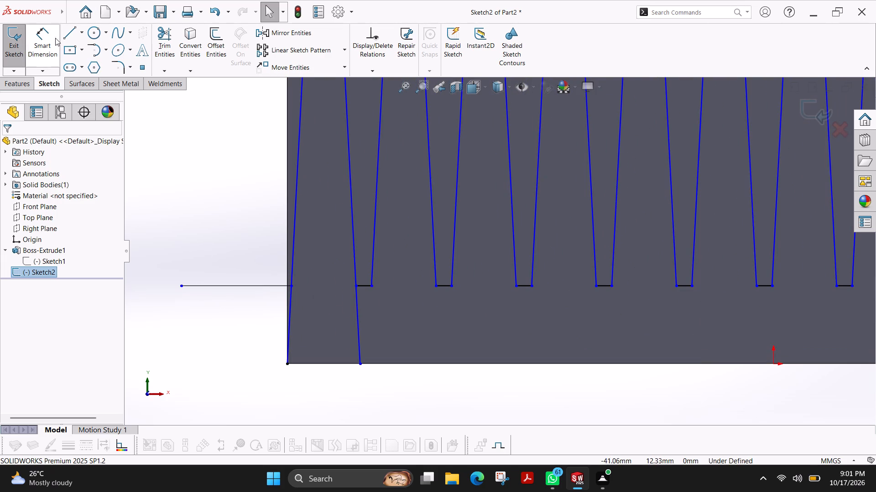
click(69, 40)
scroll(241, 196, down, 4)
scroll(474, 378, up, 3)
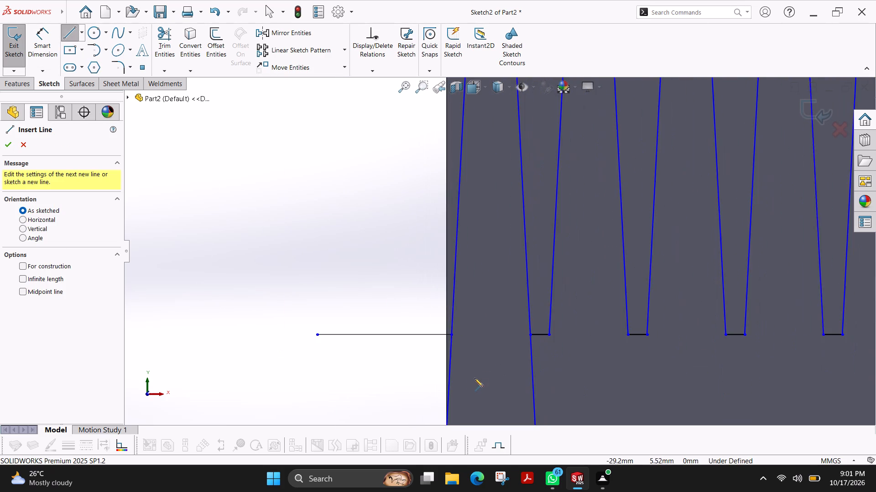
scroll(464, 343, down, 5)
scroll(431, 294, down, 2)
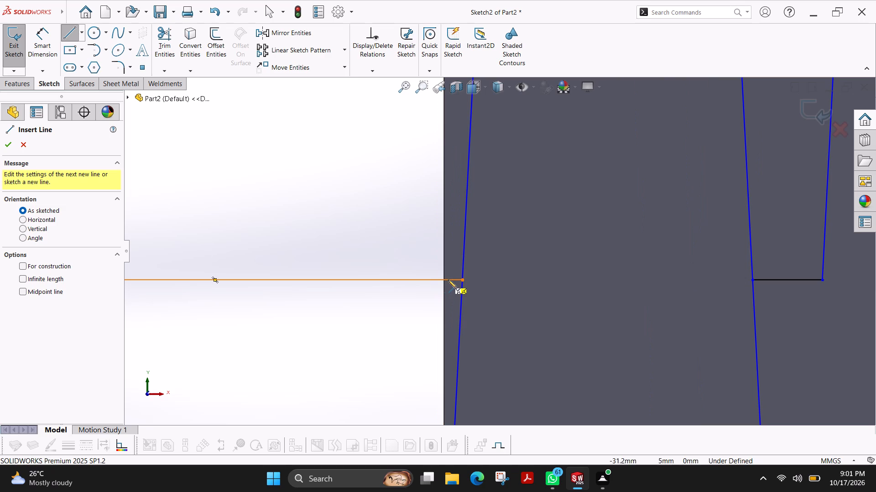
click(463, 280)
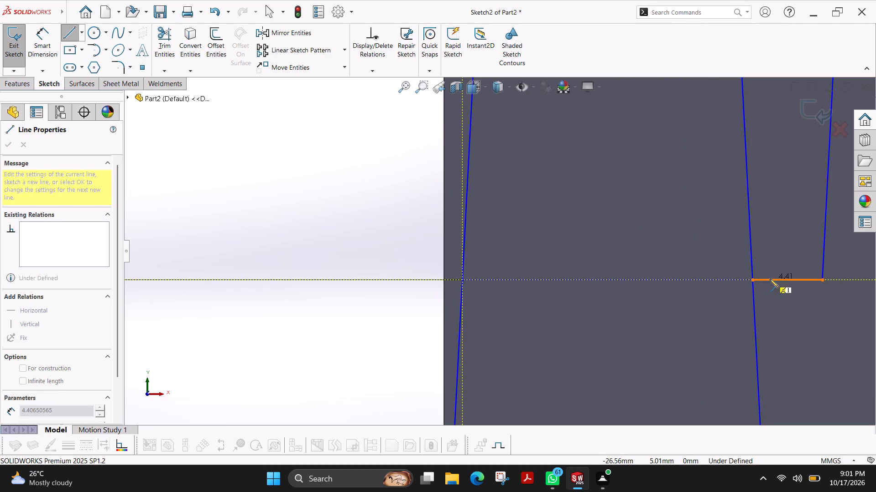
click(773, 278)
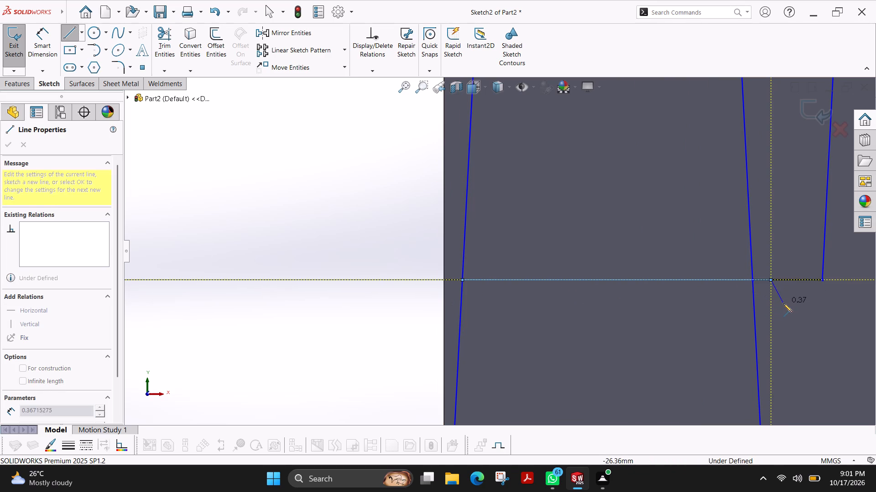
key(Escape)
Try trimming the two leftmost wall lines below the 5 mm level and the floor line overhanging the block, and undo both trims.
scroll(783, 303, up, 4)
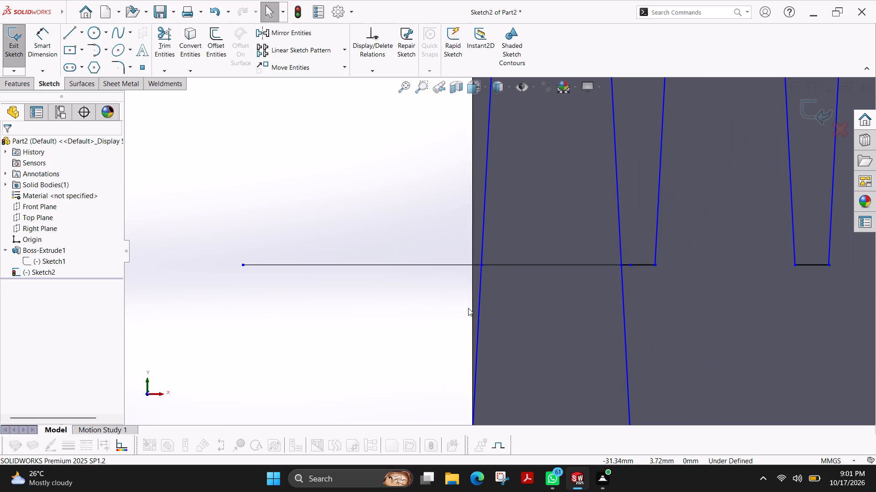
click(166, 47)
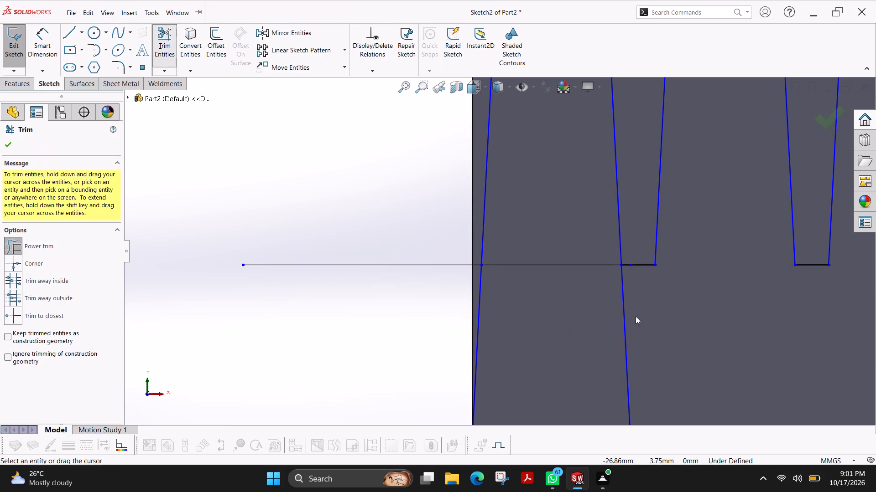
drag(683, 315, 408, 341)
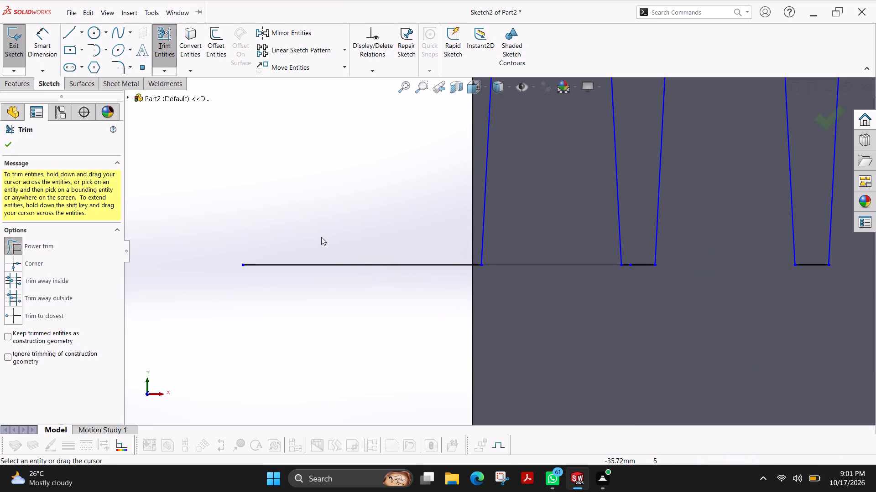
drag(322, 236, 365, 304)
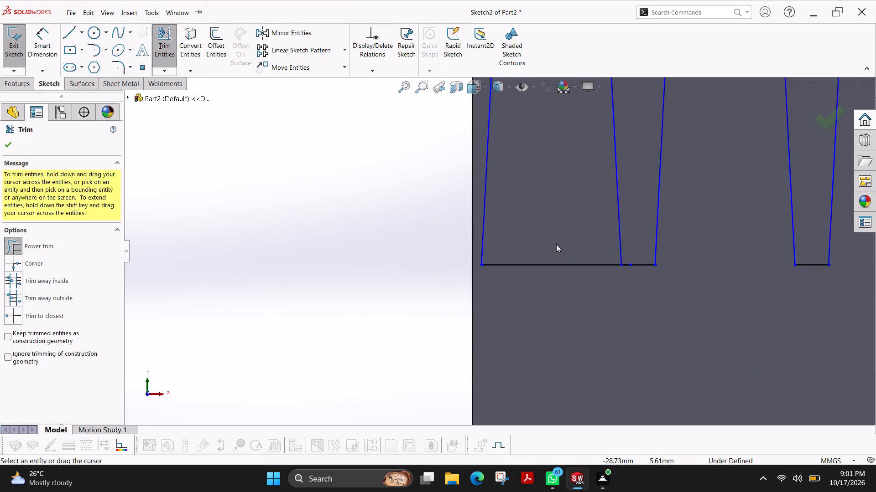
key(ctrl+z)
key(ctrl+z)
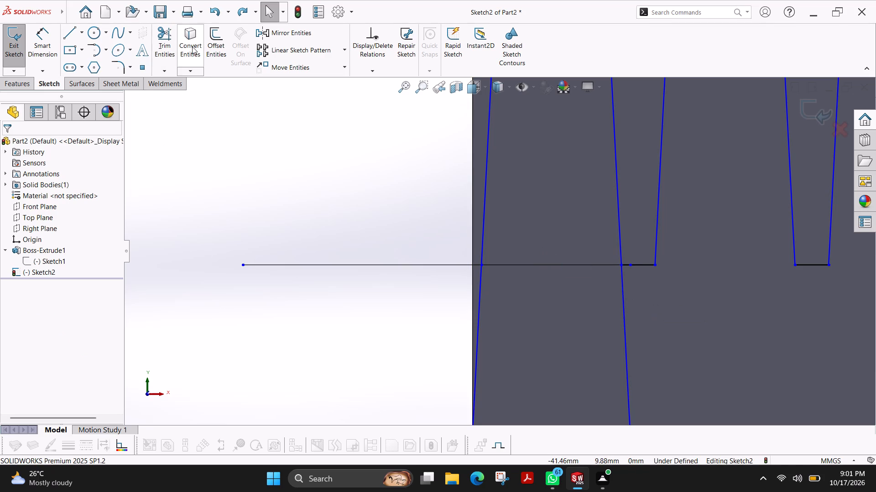
Trim the second wall line's extension below the 5 mm level and the floor line between the two leftmost wall lines.
click(165, 42)
drag(646, 316, 616, 333)
drag(548, 225, 578, 314)
scroll(636, 292, up, 3)
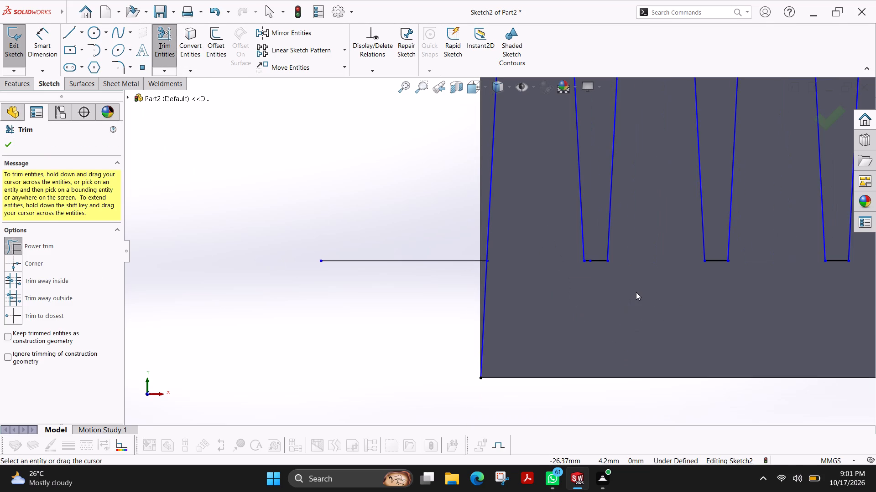
scroll(507, 355, down, 9)
scroll(395, 246, down, 3)
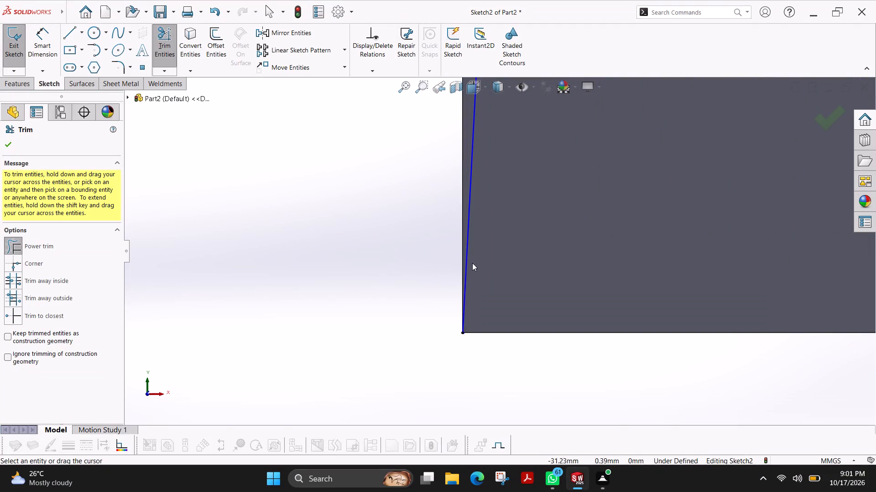
scroll(534, 282, up, 16)
scroll(663, 162, up, 7)
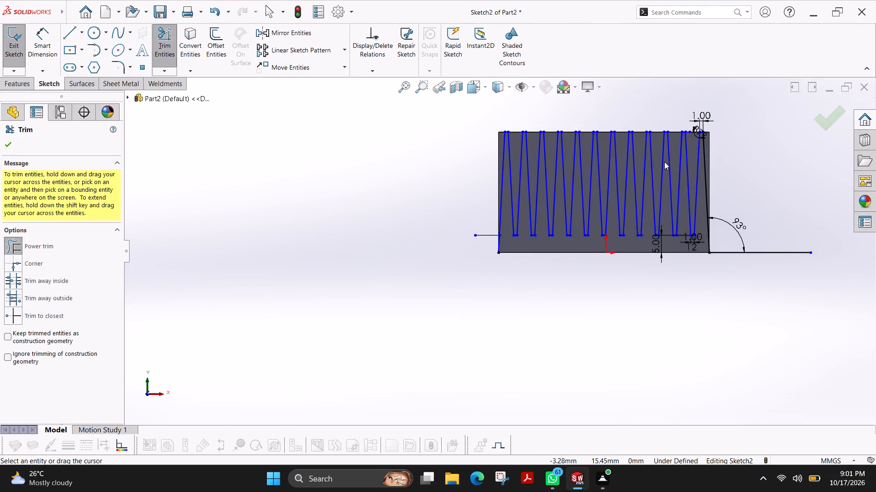
scroll(598, 214, down, 4)
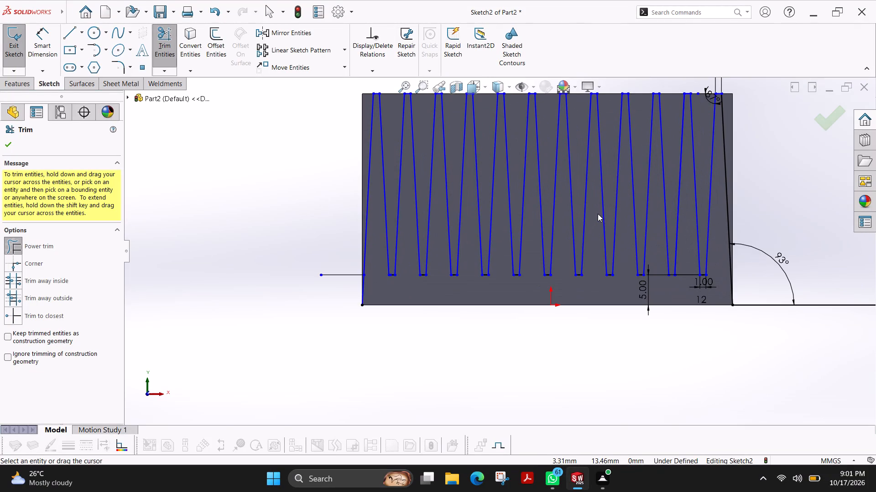
click(820, 116)
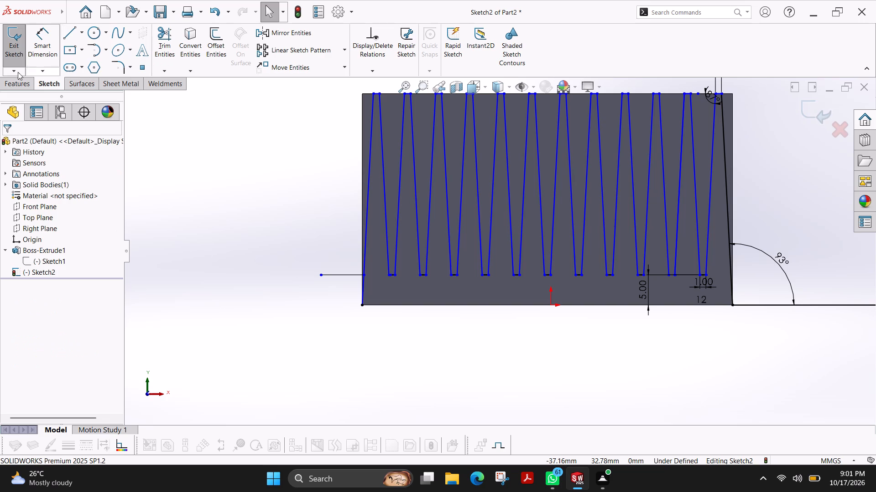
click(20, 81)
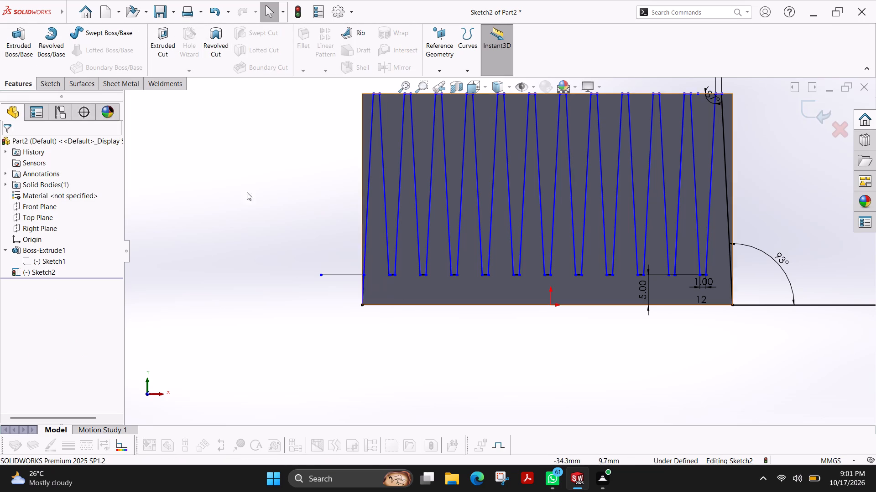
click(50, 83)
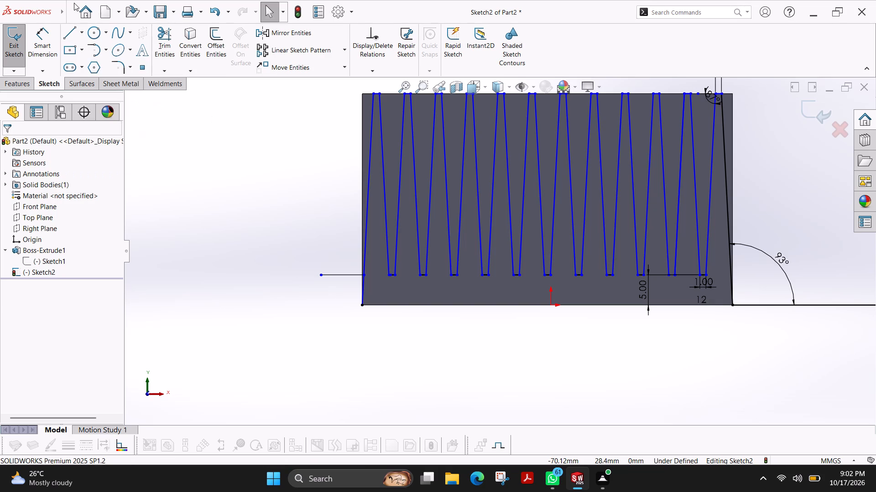
Sketch connected lines along the block's left, top and right edges, 35 mm, 61.21 mm and 35 mm long, starting at the lower left corner.
click(65, 33)
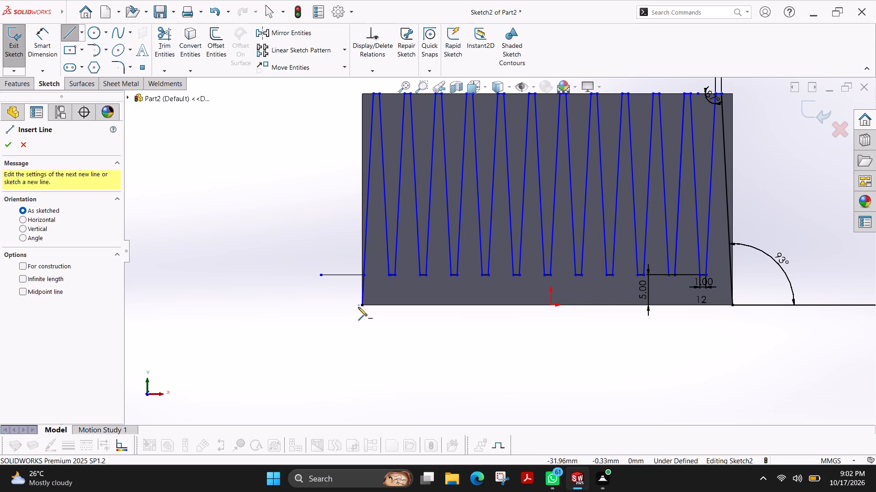
click(362, 305)
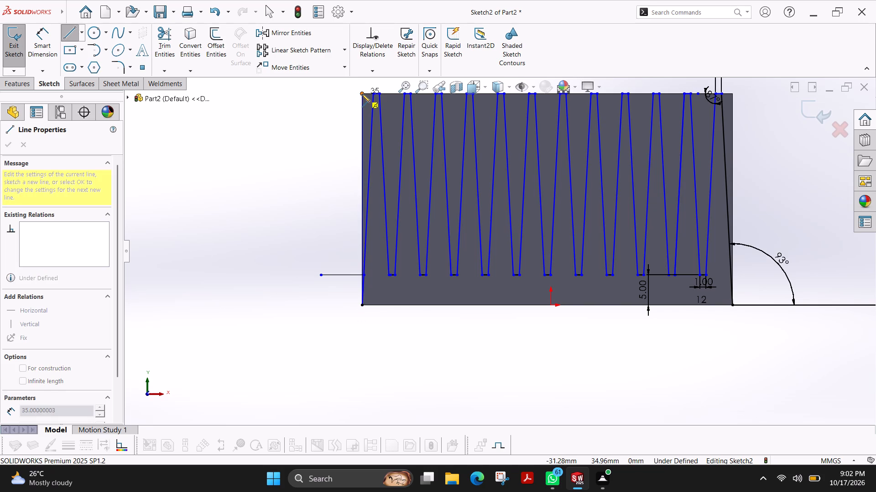
click(362, 94)
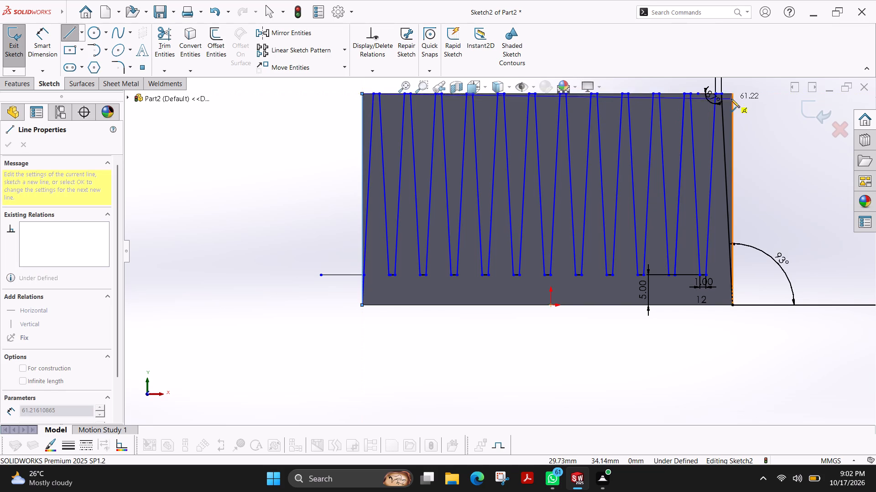
scroll(731, 99, down, 1)
scroll(730, 99, up, 1)
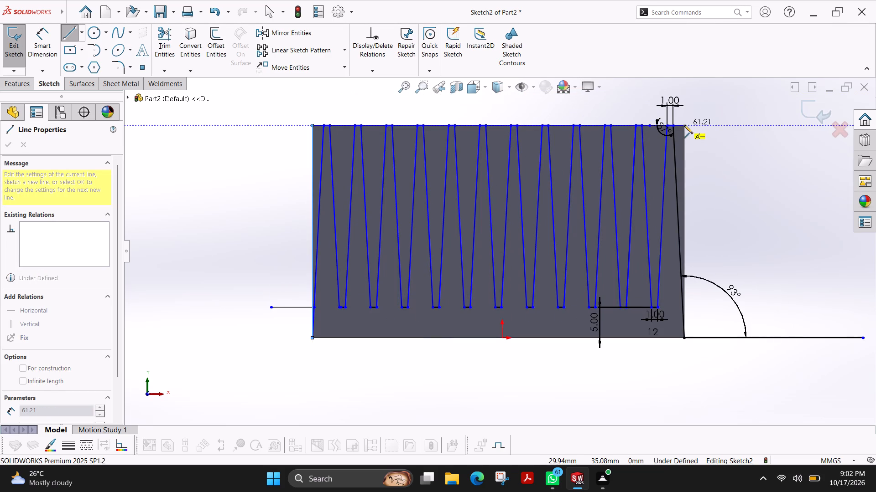
scroll(682, 128, down, 4)
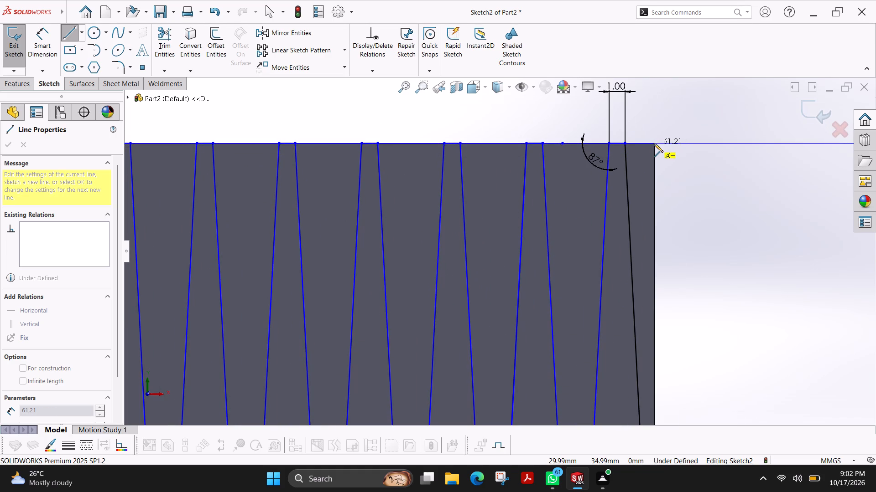
click(654, 143)
scroll(670, 266, up, 3)
scroll(626, 304, up, 3)
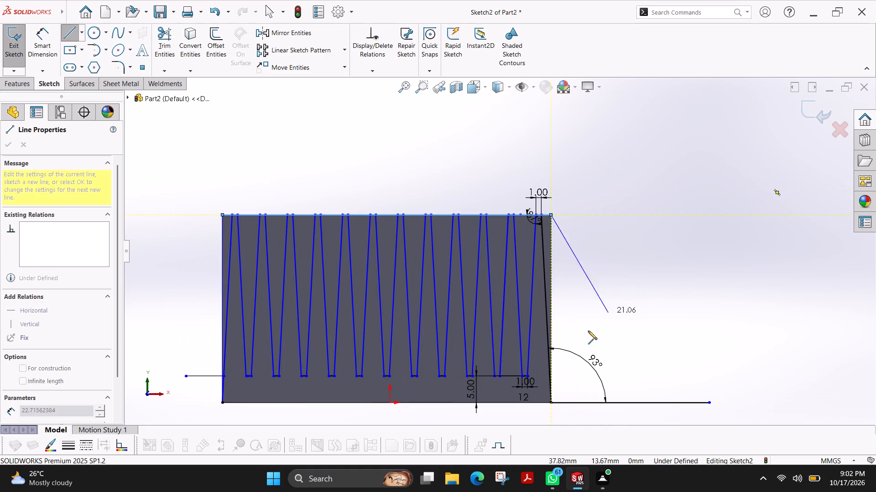
scroll(552, 400, up, 1)
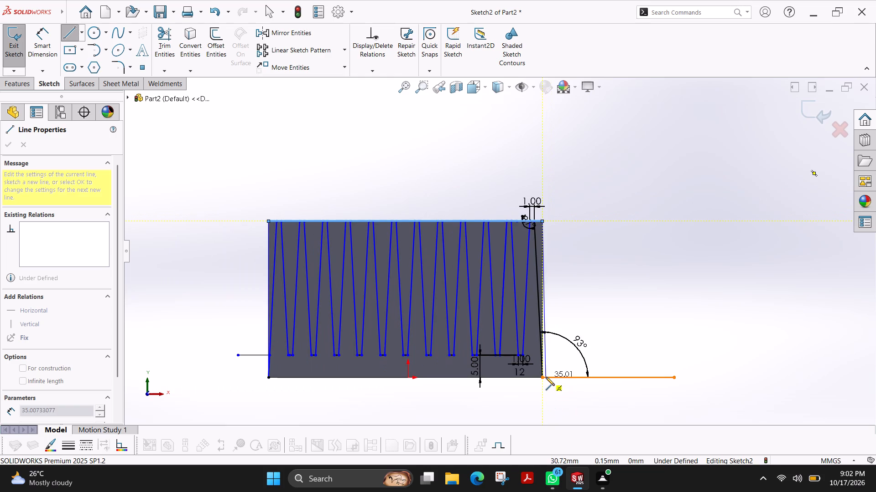
click(543, 377)
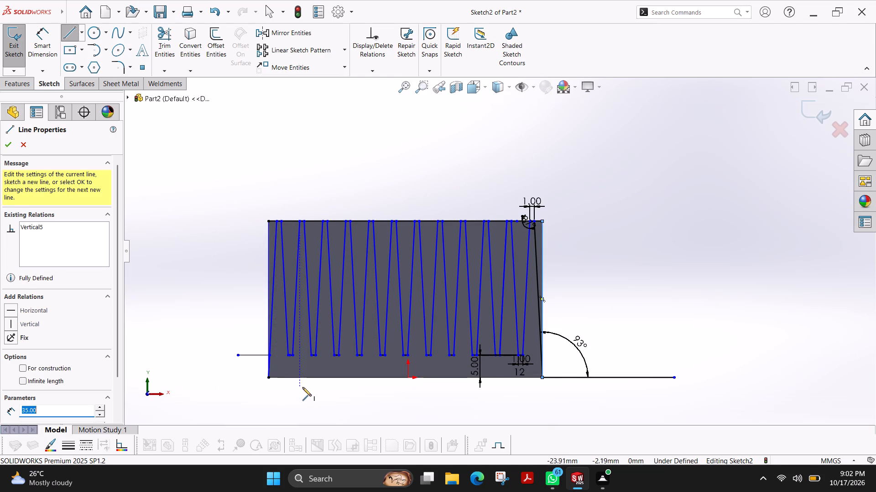
key(Escape)
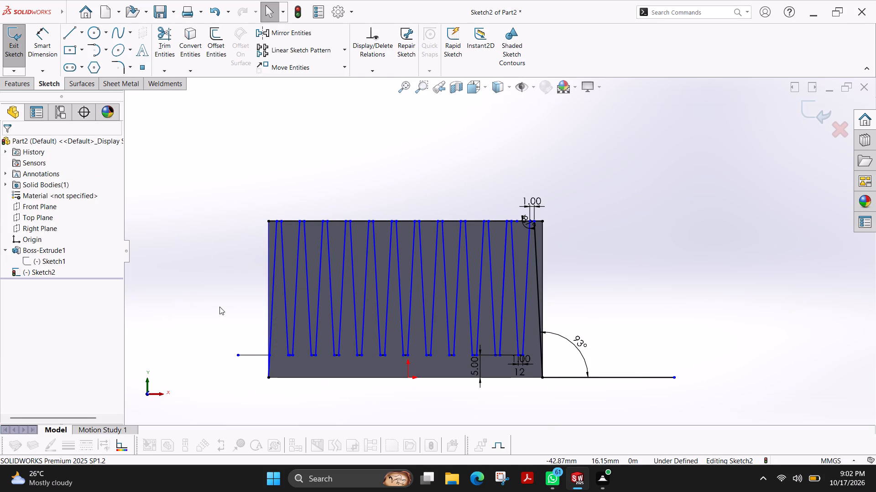
Sketch a 61.21 mm horizontal line along the block's bottom edge, from the lower left corner to the lower right corner.
click(168, 38)
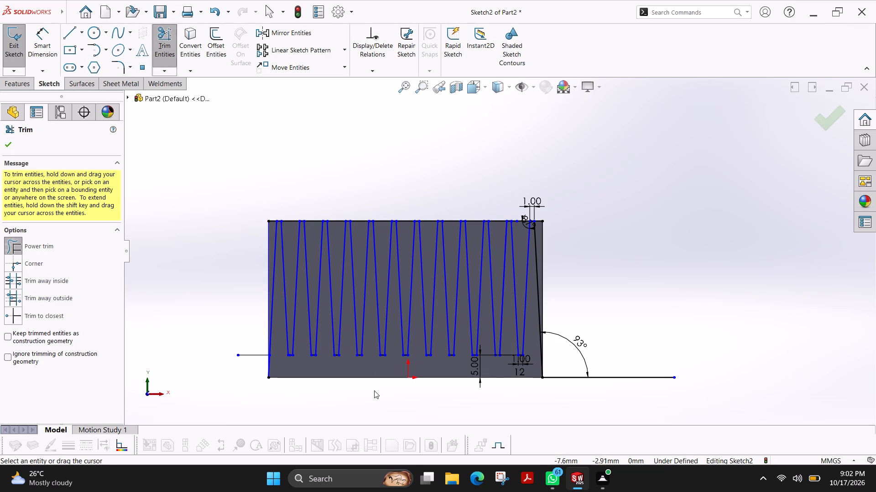
key(Escape)
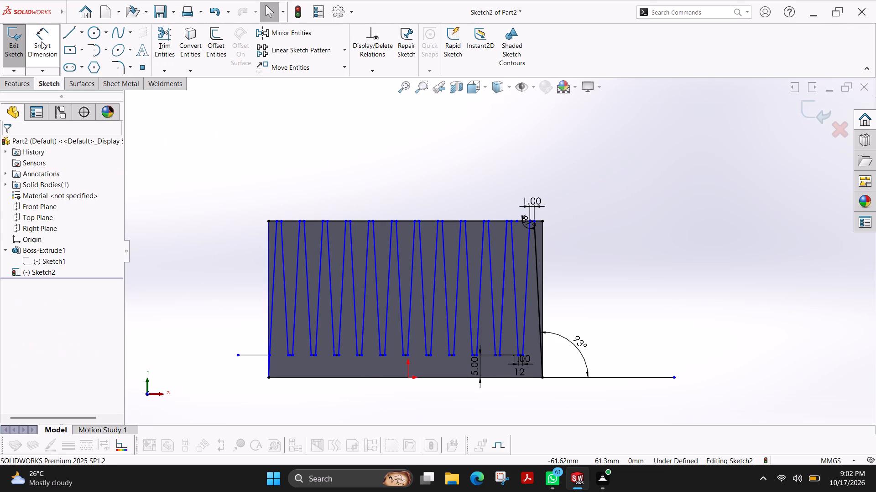
click(70, 37)
click(269, 377)
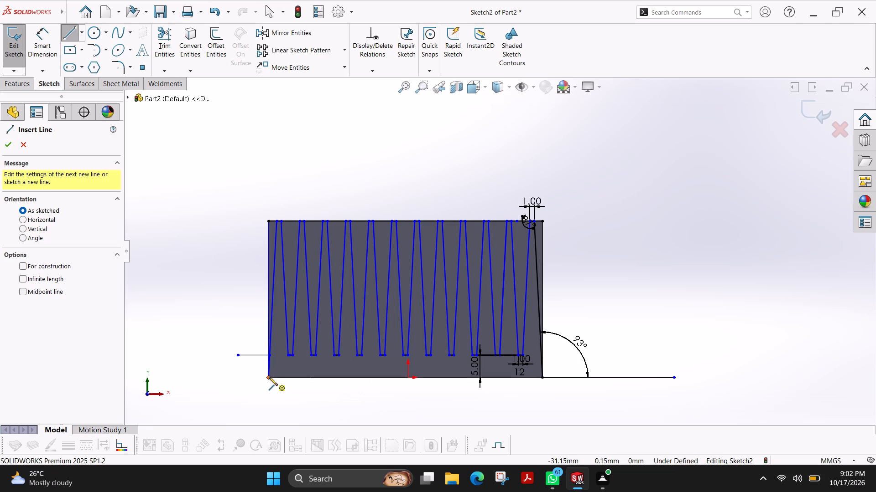
click(542, 378)
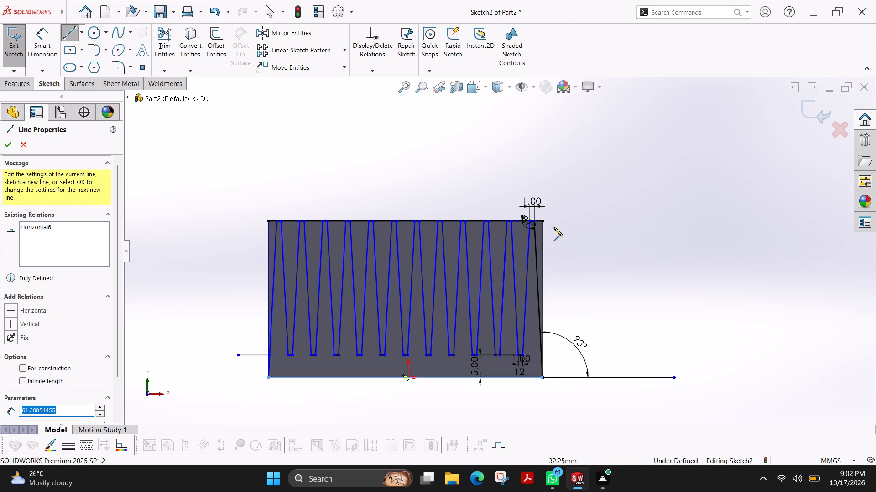
key(Escape)
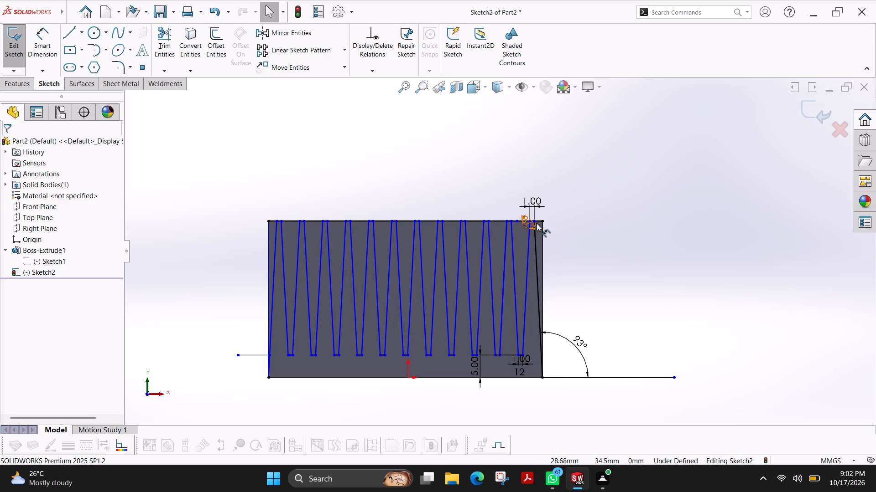
Trim the outline's top line between the wall lines at the first and second wall tips from the left.
click(159, 43)
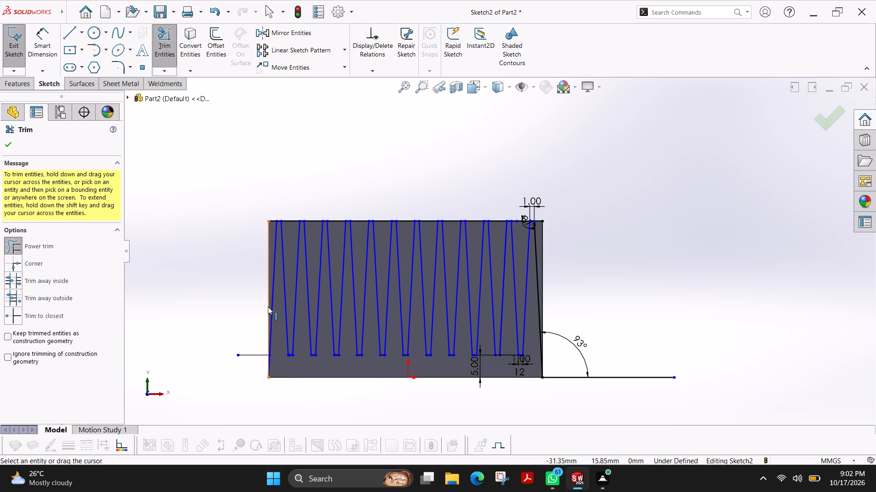
scroll(268, 307, down, 6)
scroll(371, 331, up, 4)
scroll(455, 379, down, 3)
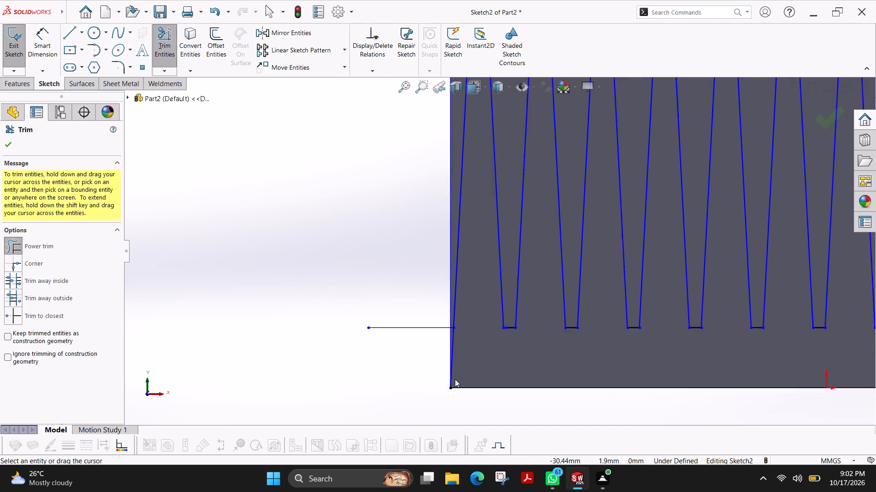
scroll(463, 328, down, 4)
scroll(468, 302, up, 5)
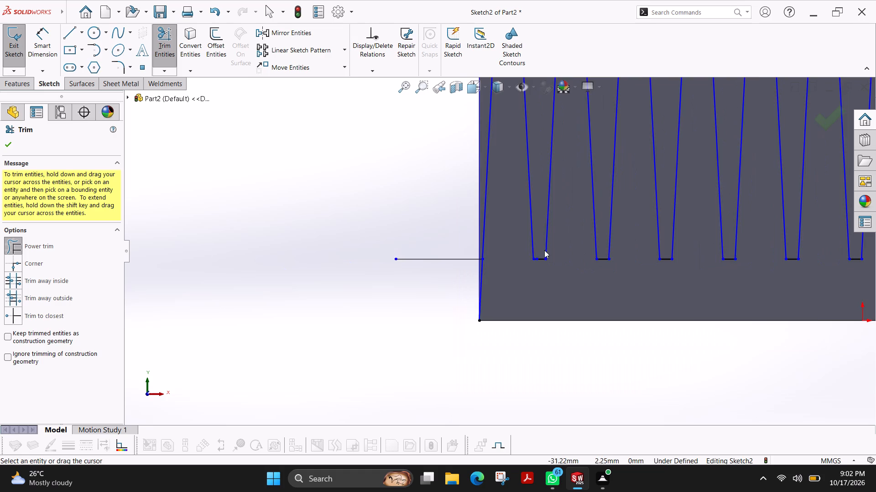
scroll(544, 250, up, 9)
scroll(595, 214, down, 3)
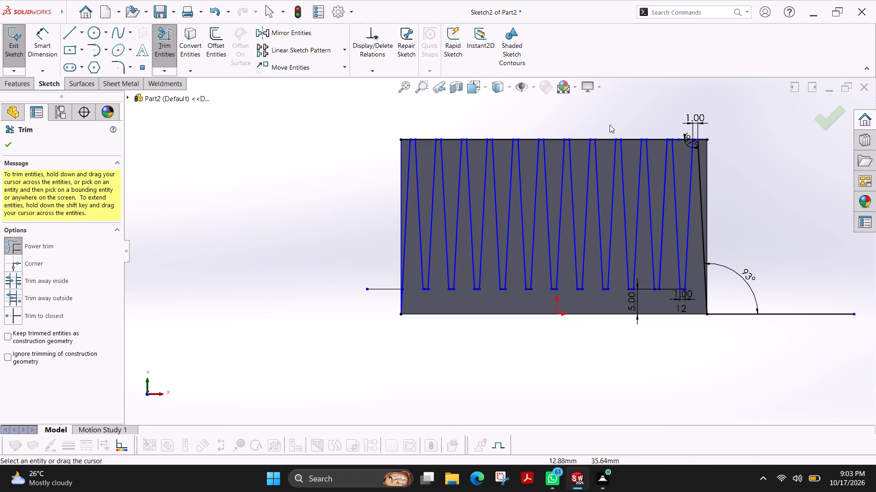
scroll(424, 140, down, 4)
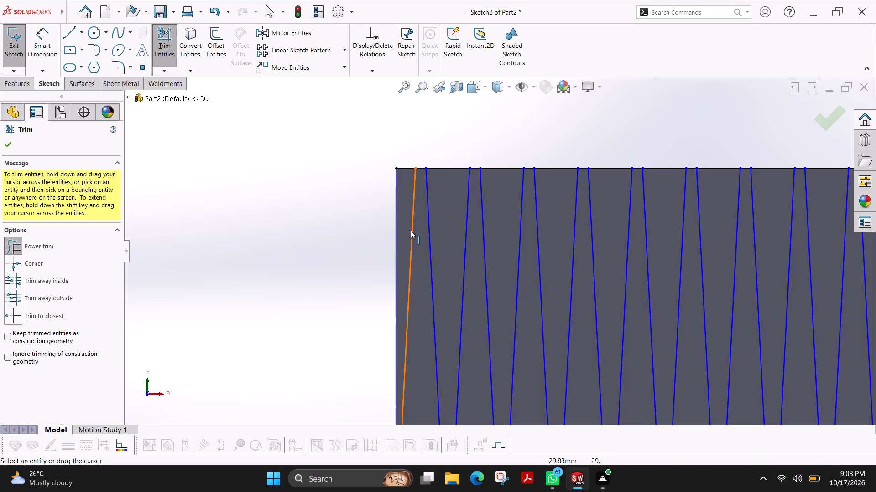
scroll(411, 231, up, 3)
scroll(432, 358, up, 3)
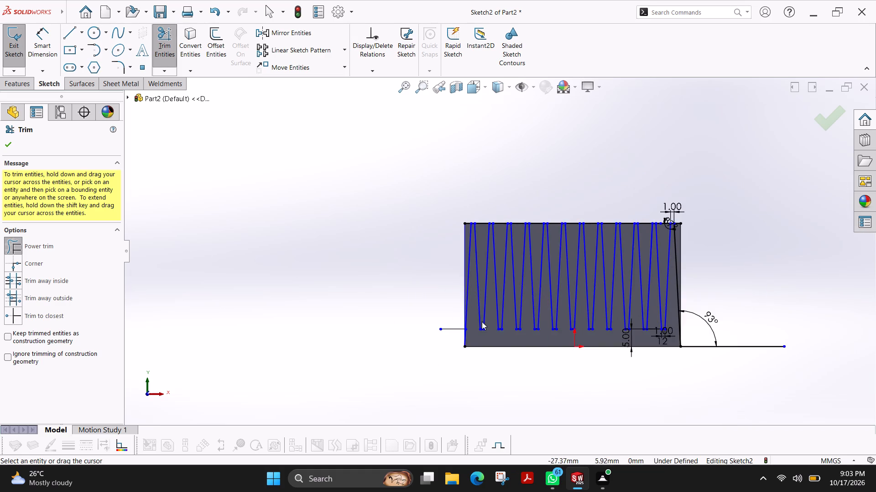
scroll(494, 290, down, 4)
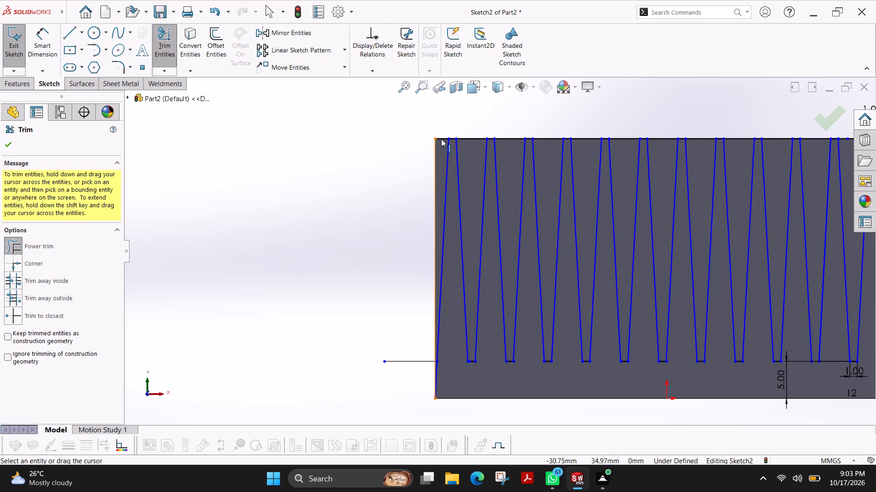
scroll(454, 137, down, 4)
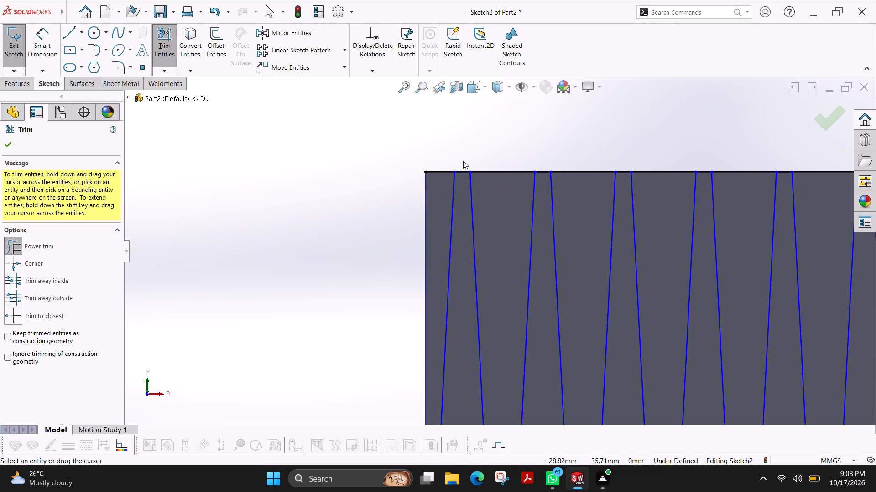
click(459, 164)
drag(463, 163, 461, 180)
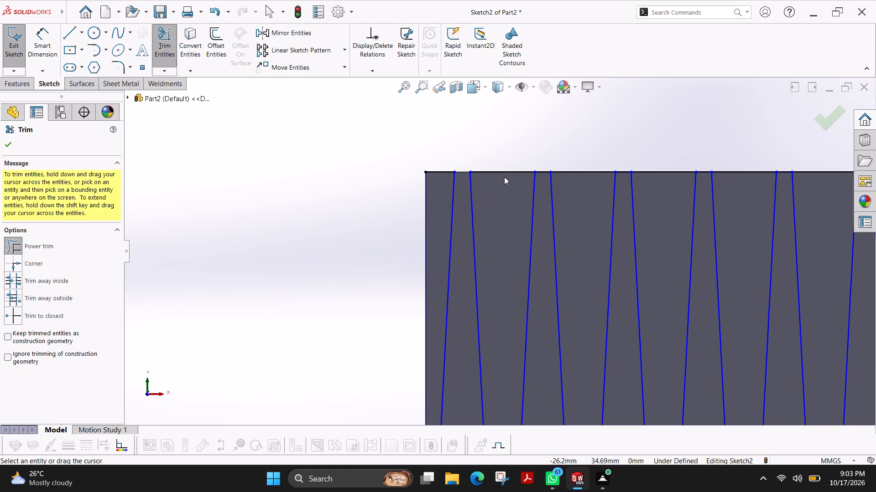
drag(540, 164, 543, 183)
Trim the outline's top line between the wall lines at the third through sixth wall tips from the left.
scroll(561, 223, up, 2)
scroll(575, 307, up, 3)
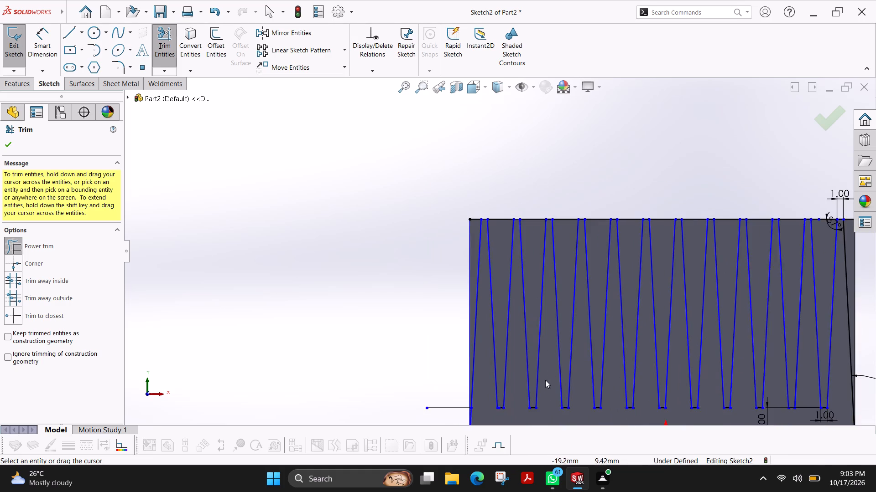
scroll(542, 382, up, 2)
scroll(511, 314, down, 3)
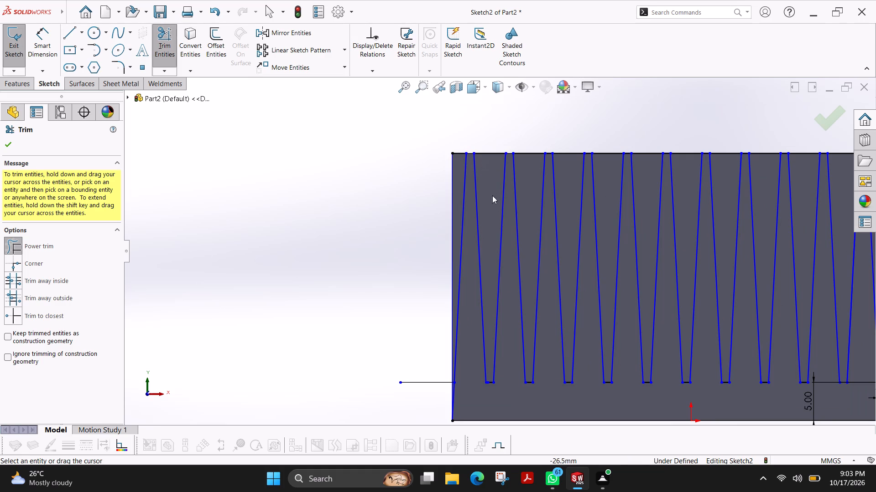
scroll(548, 153, down, 7)
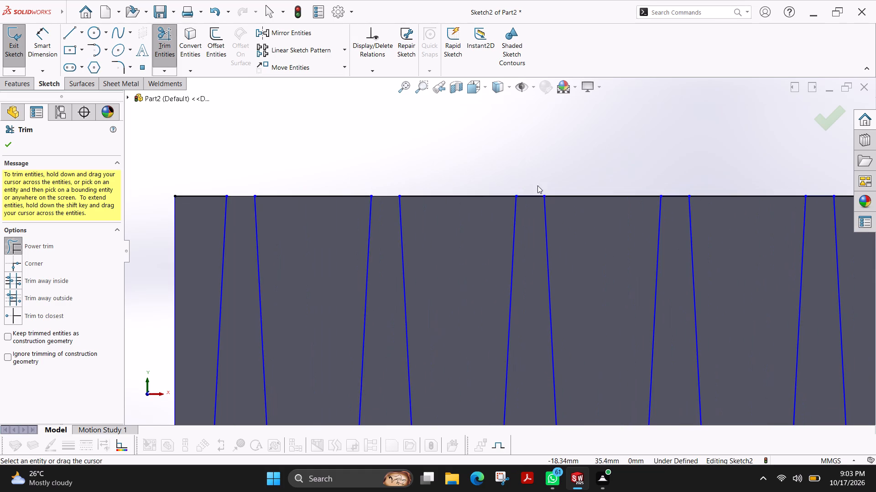
drag(534, 184, 530, 217)
drag(671, 185, 674, 211)
scroll(798, 204, up, 2)
scroll(780, 203, down, 4)
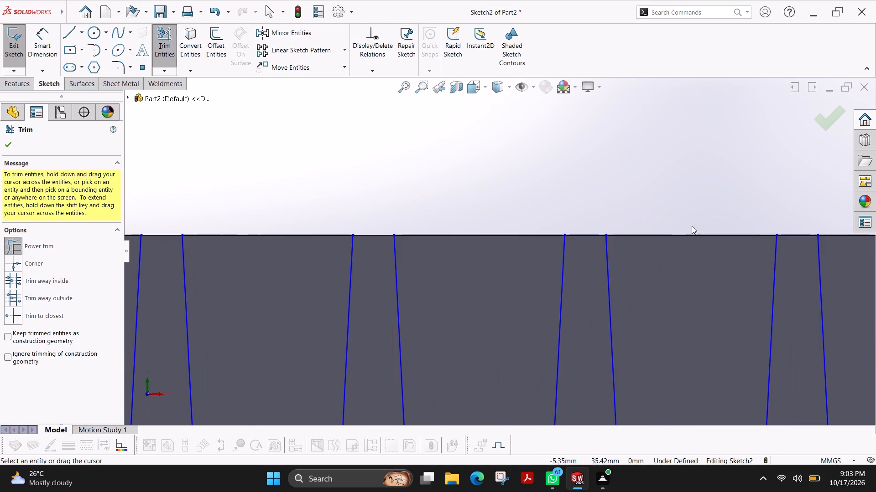
drag(586, 223, 588, 252)
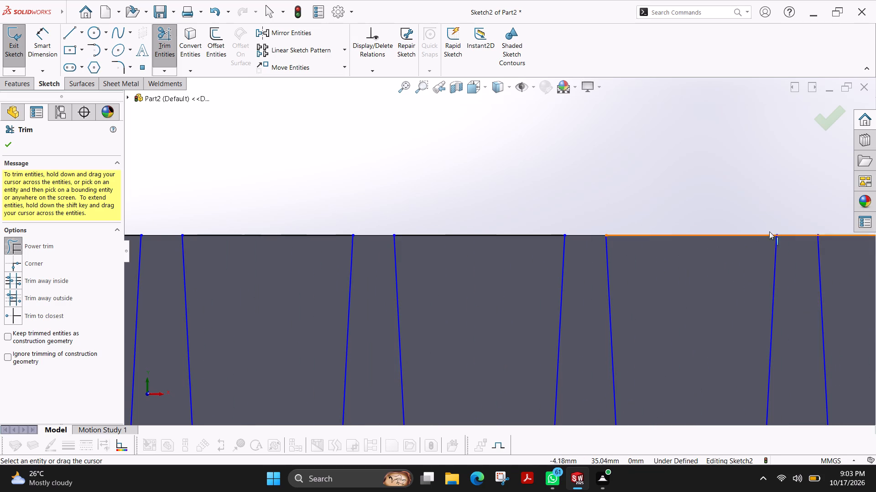
drag(794, 227, 797, 254)
Trim the outline's top line between the wall lines at the seventh, eighth and ninth wall tips from the left.
scroll(818, 239, up, 3)
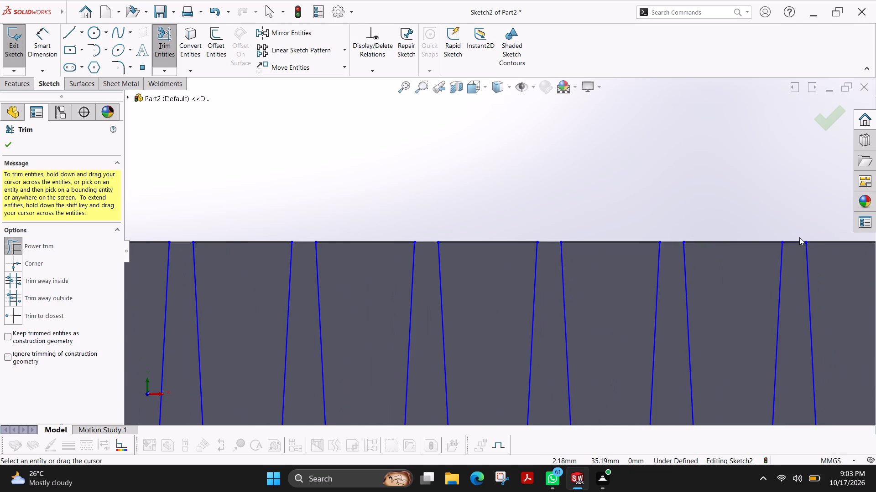
scroll(799, 237, up, 1)
scroll(746, 232, up, 2)
scroll(678, 233, down, 3)
drag(630, 244, 631, 271)
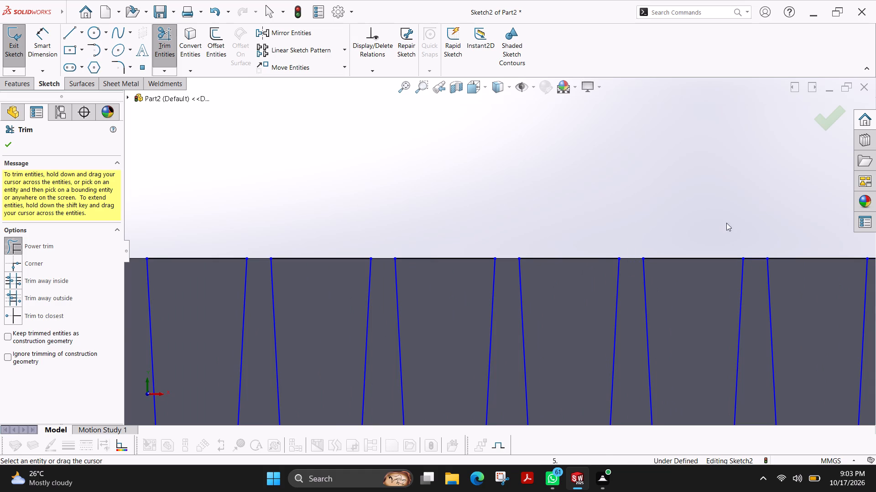
drag(754, 243, 751, 267)
scroll(809, 264, up, 2)
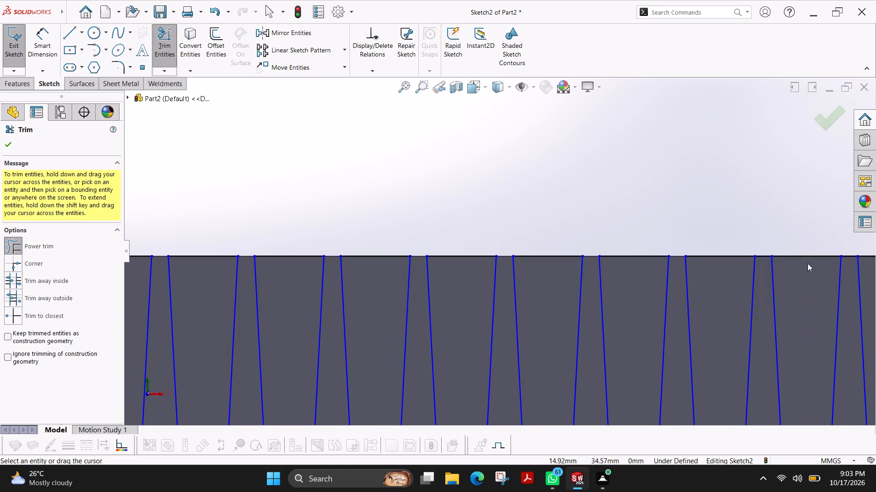
scroll(755, 247, down, 2)
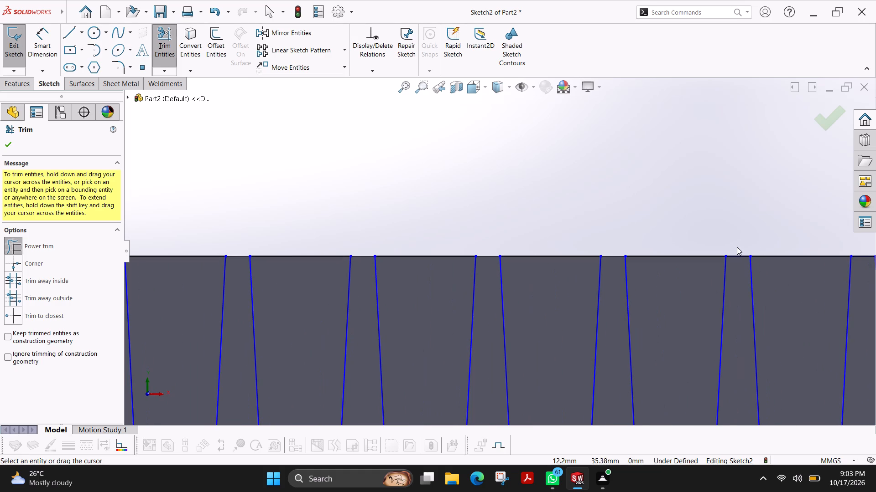
drag(737, 247, 735, 273)
Trim the outline's top line between the wall lines at the tenth, eleventh and twelfth wall tips from the left.
middle_drag(783, 261, 755, 260)
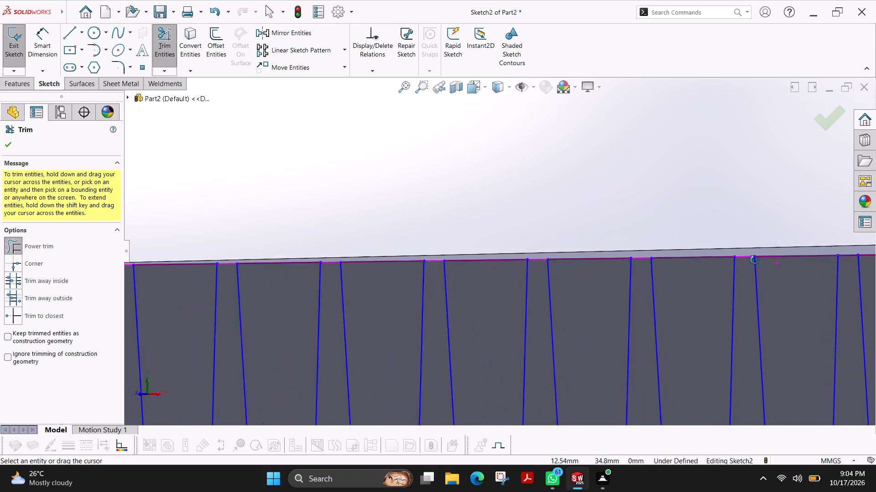
middle_drag(755, 260, 759, 259)
scroll(821, 261, up, 1)
scroll(807, 255, down, 1)
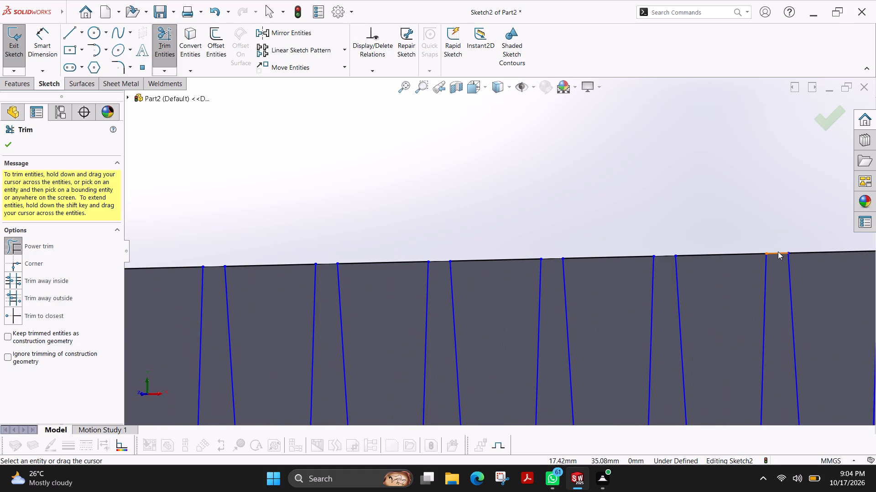
drag(775, 244, 777, 270)
scroll(827, 257, up, 2)
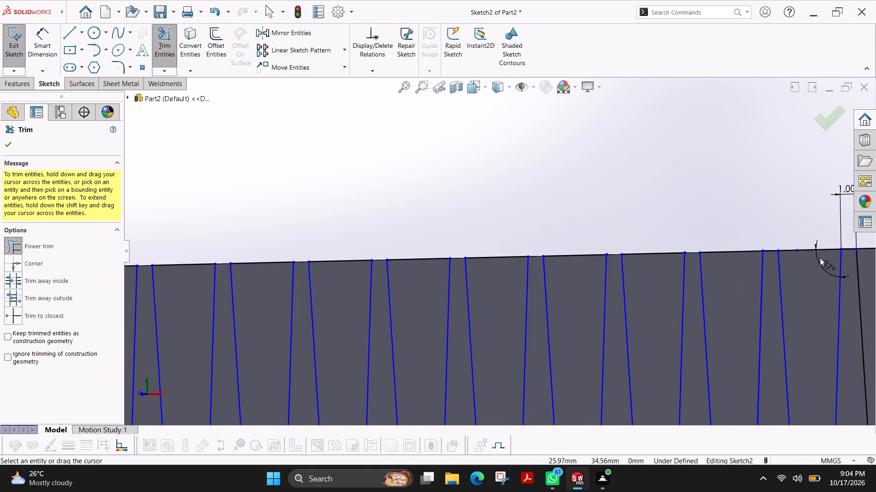
drag(769, 245, 771, 261)
scroll(830, 244, up, 1)
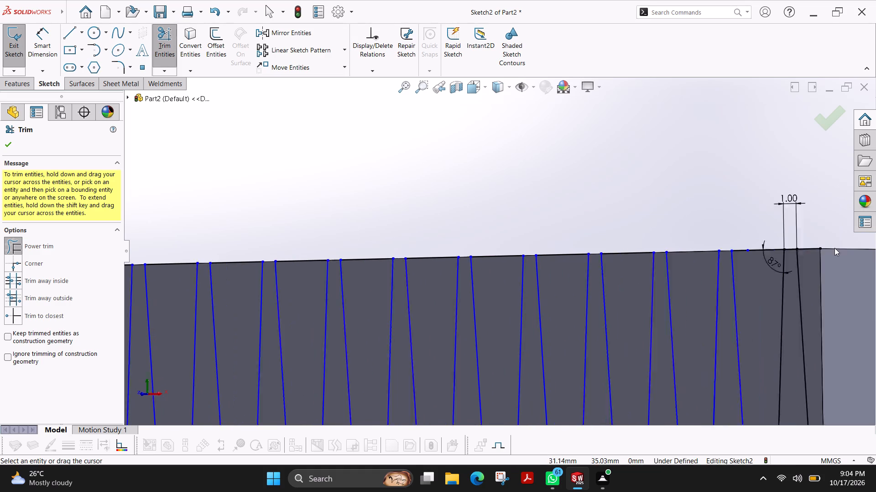
scroll(834, 248, up, 1)
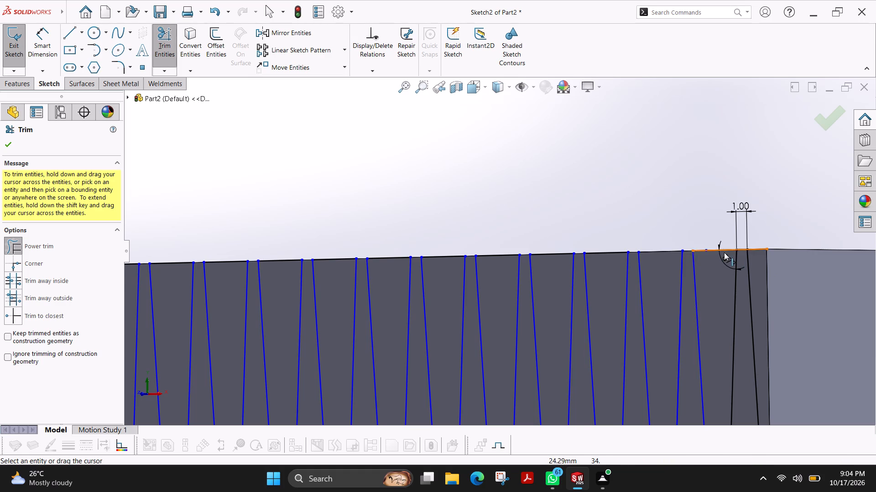
scroll(725, 252, up, 1)
scroll(711, 251, down, 6)
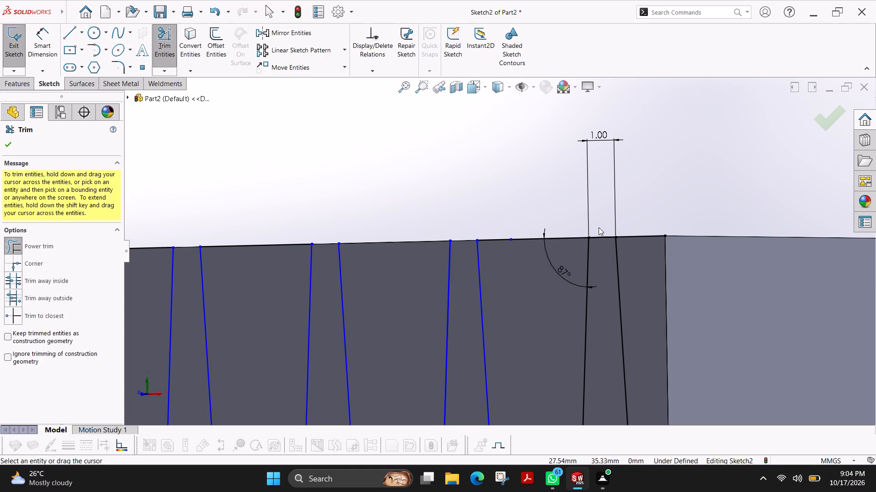
drag(599, 227, 597, 251)
Examine the whole trimmed profile on the block, then the top edge around the rightmost wall tip.
scroll(623, 261, up, 6)
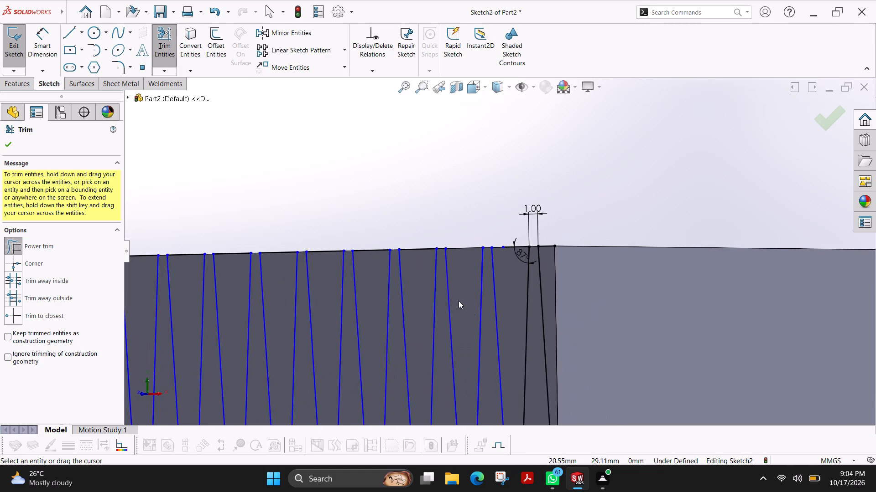
scroll(459, 301, up, 7)
ctrl+shift+middle_drag(376, 235, 409, 241)
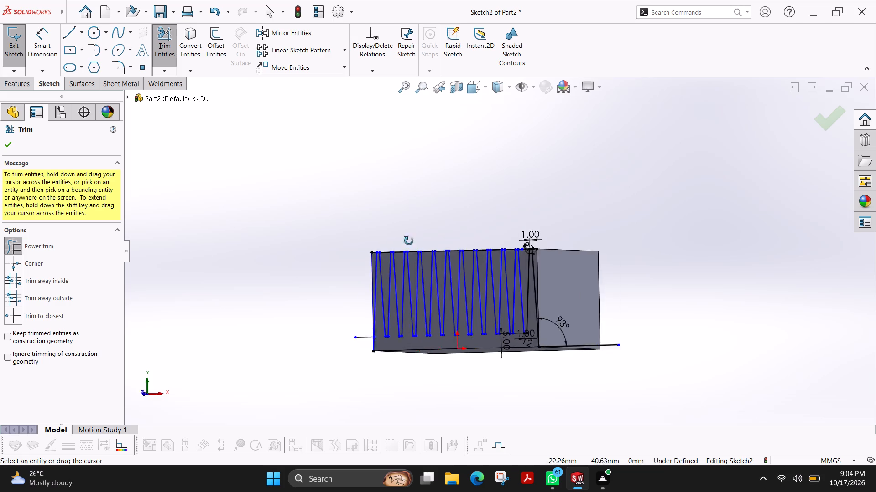
ctrl+shift+middle_drag(409, 241, 401, 223)
scroll(552, 271, down, 2)
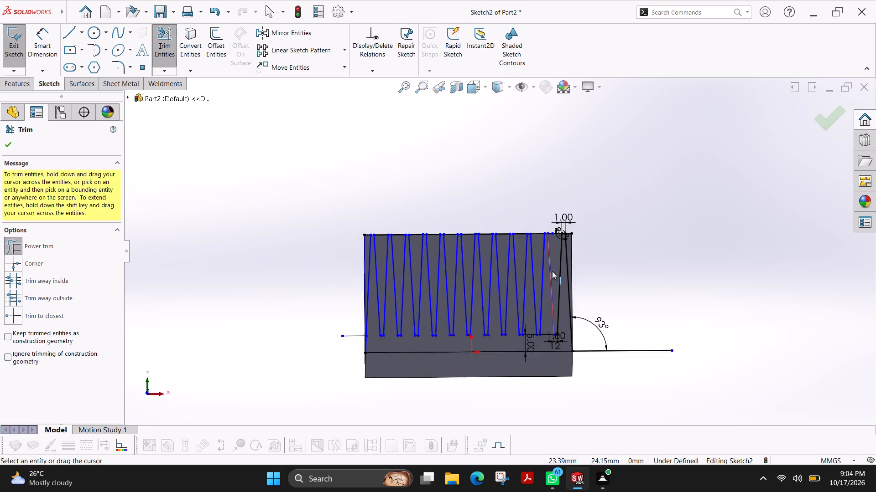
scroll(552, 271, down, 5)
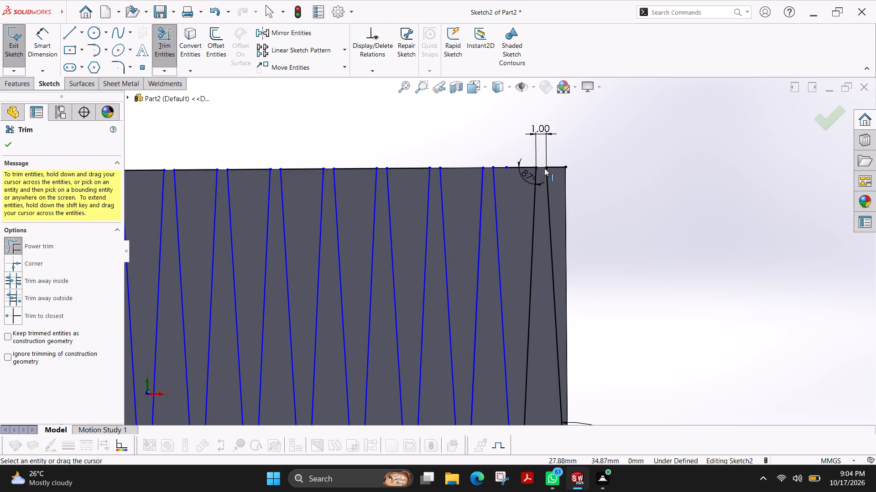
Power-trim across the outline's bottom line along the block's lower edge and finish trimming.
scroll(564, 225, up, 2)
scroll(531, 358, up, 2)
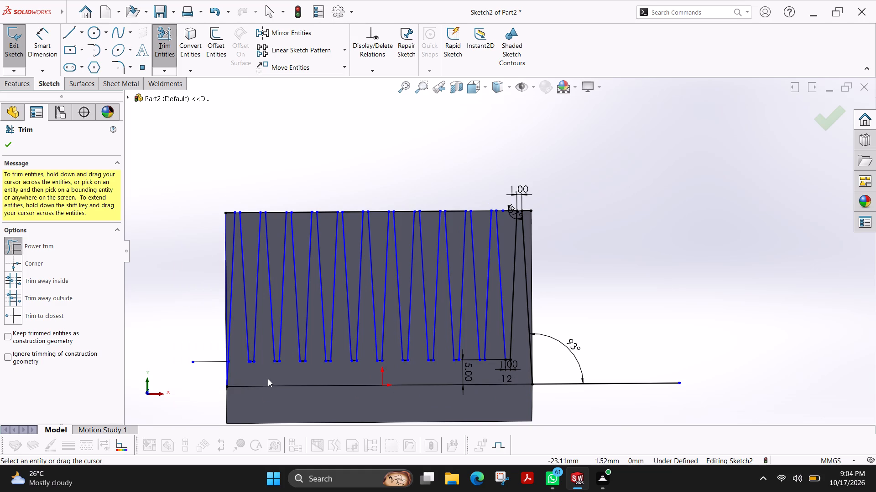
drag(269, 378, 280, 414)
click(10, 146)
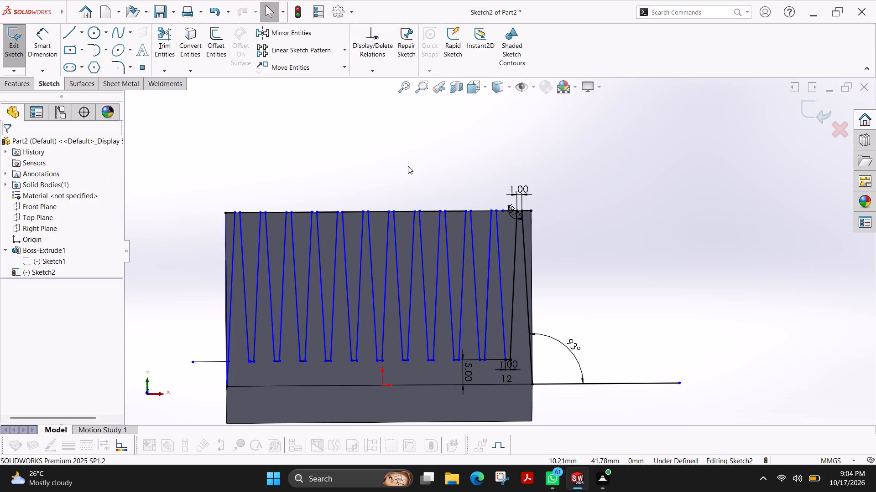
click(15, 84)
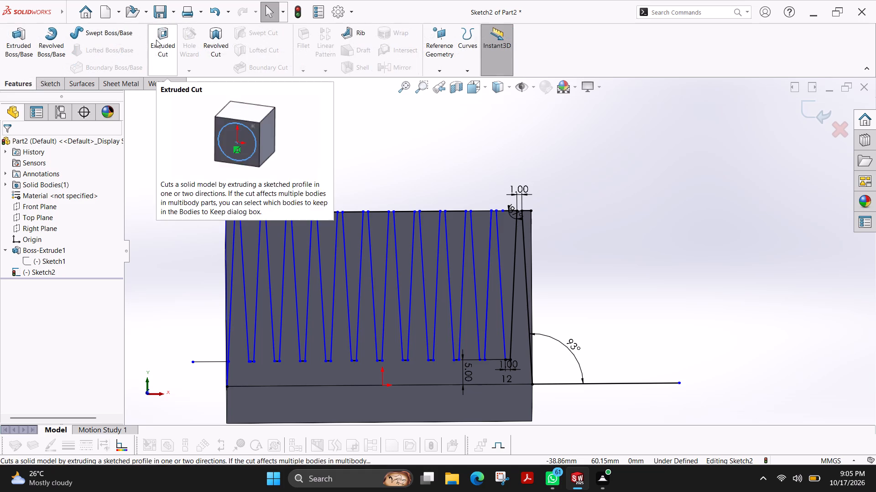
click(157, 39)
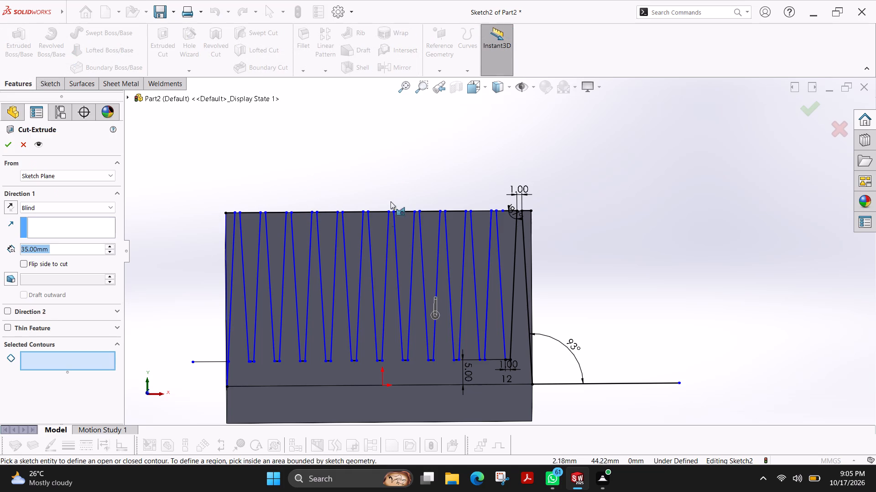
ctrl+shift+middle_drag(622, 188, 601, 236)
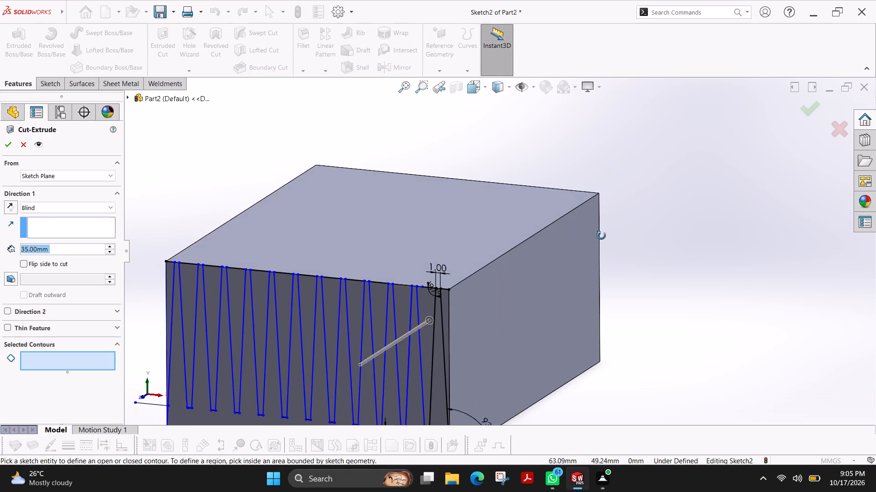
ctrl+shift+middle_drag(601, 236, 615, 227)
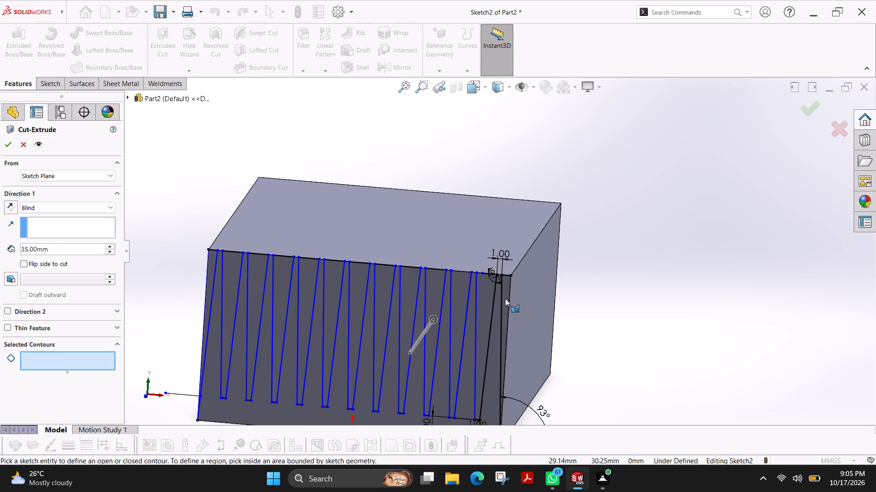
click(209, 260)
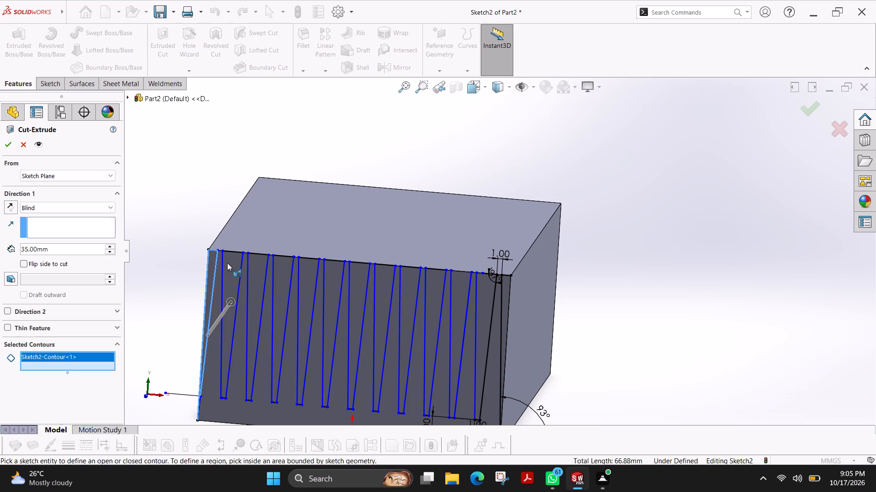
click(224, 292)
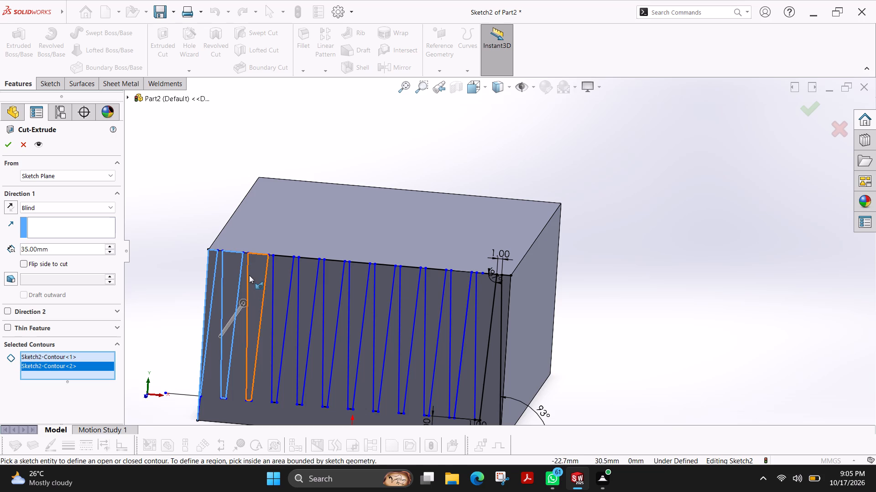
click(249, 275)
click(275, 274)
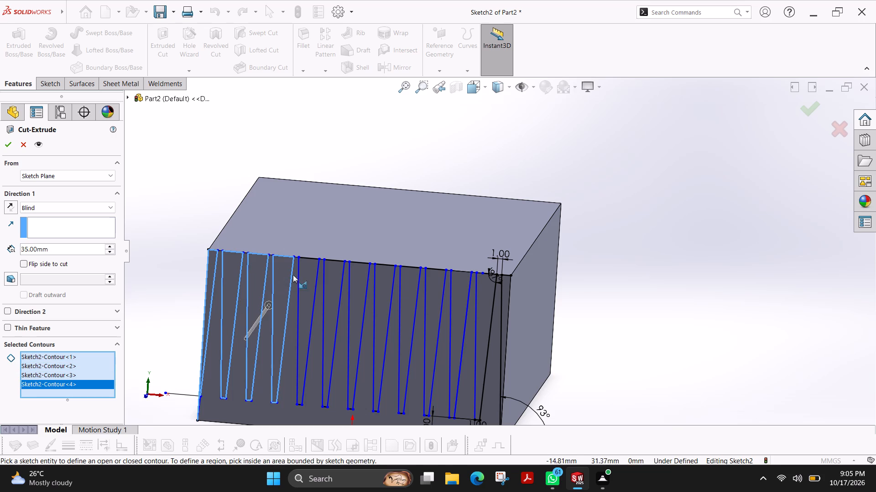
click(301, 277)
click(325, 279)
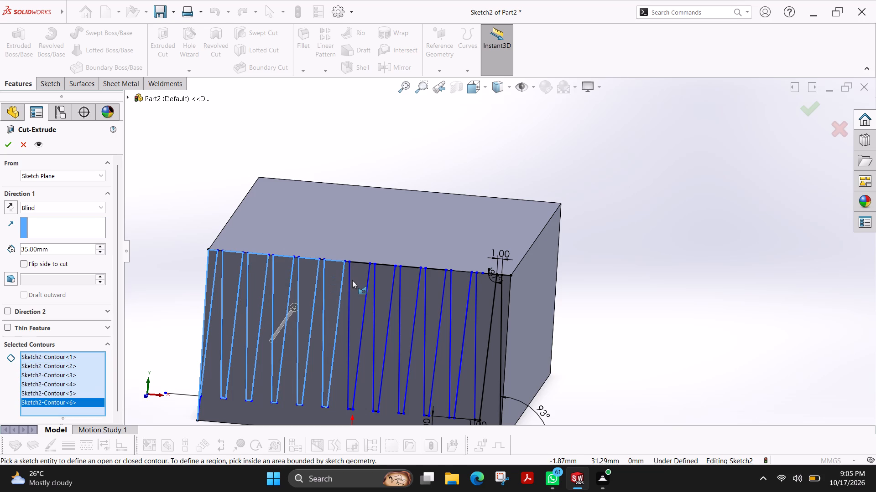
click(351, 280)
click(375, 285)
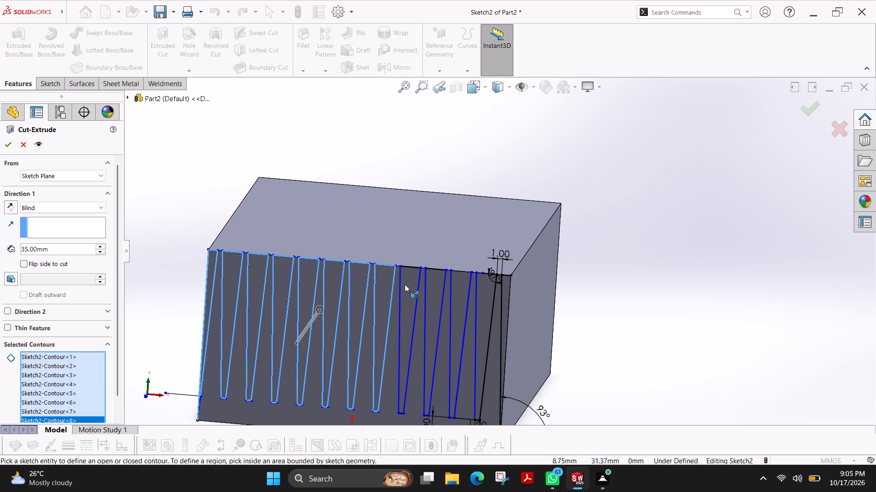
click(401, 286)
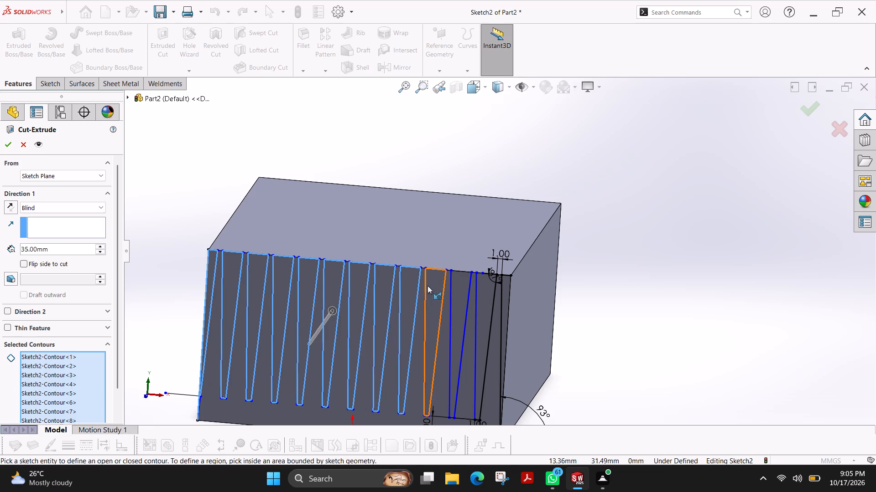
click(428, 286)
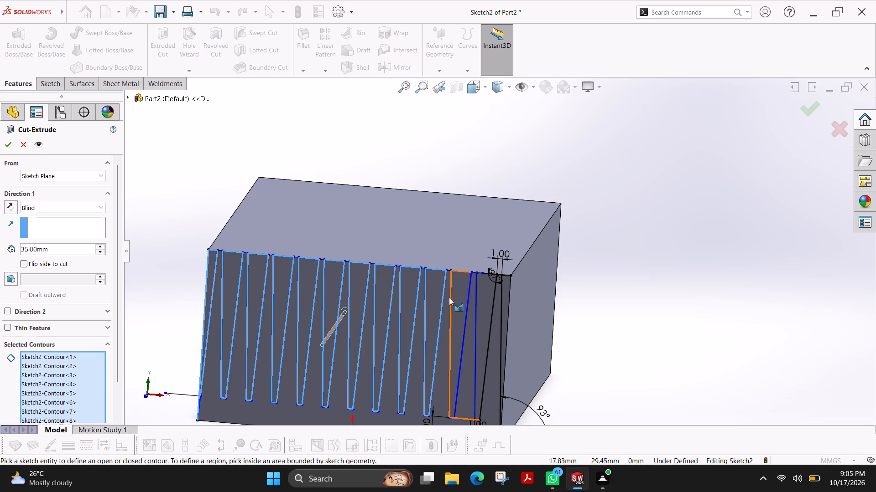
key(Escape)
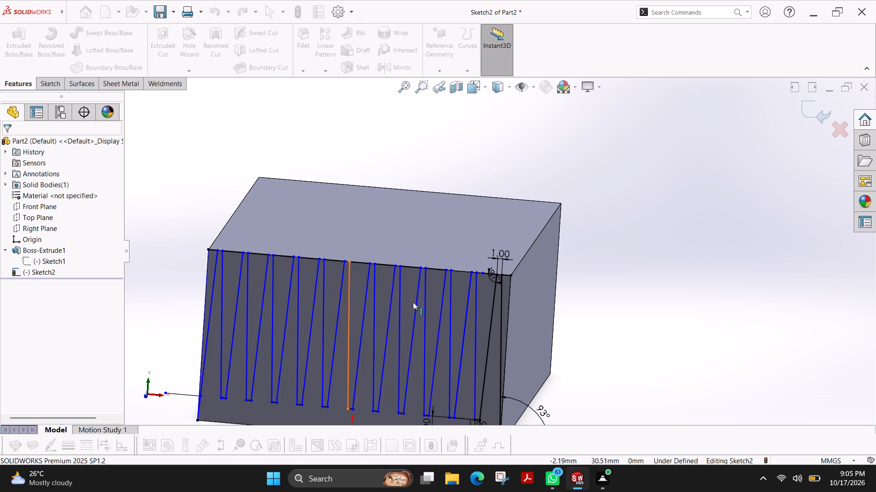
Power-trim the leftover floor line between the bottoms of the two rightmost grooves.
click(57, 84)
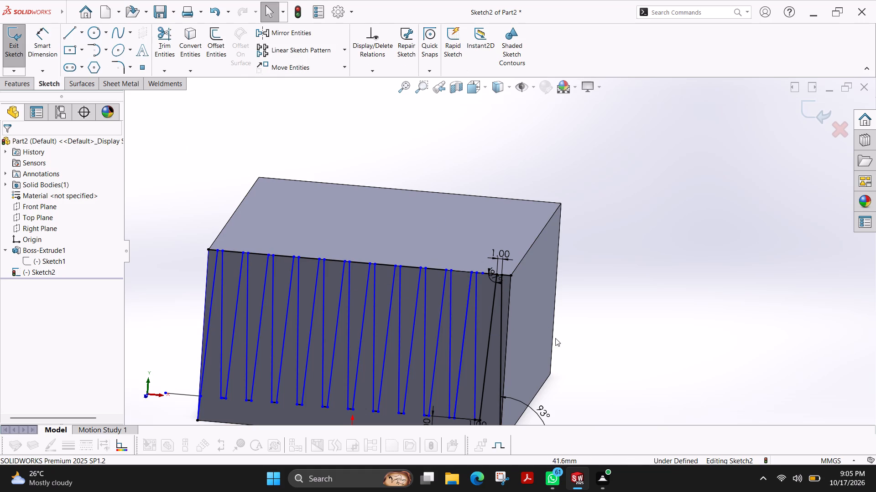
click(170, 45)
scroll(470, 384, up, 2)
scroll(469, 363, down, 3)
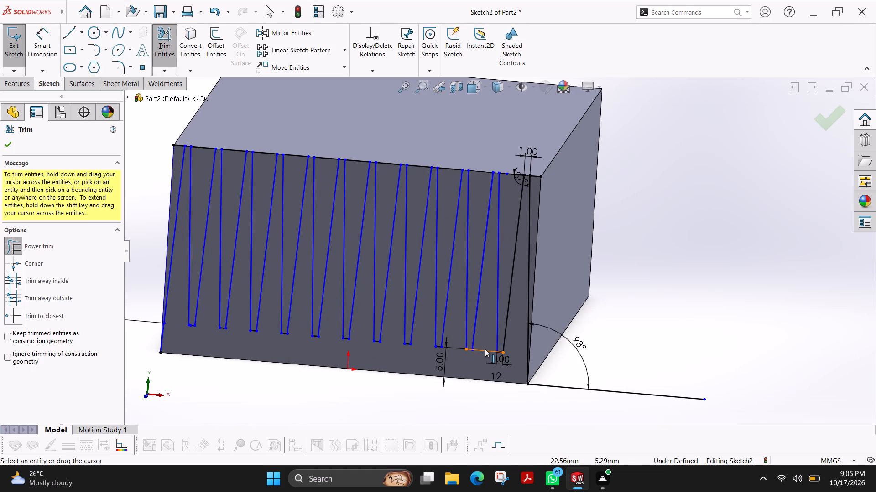
scroll(469, 346, down, 3)
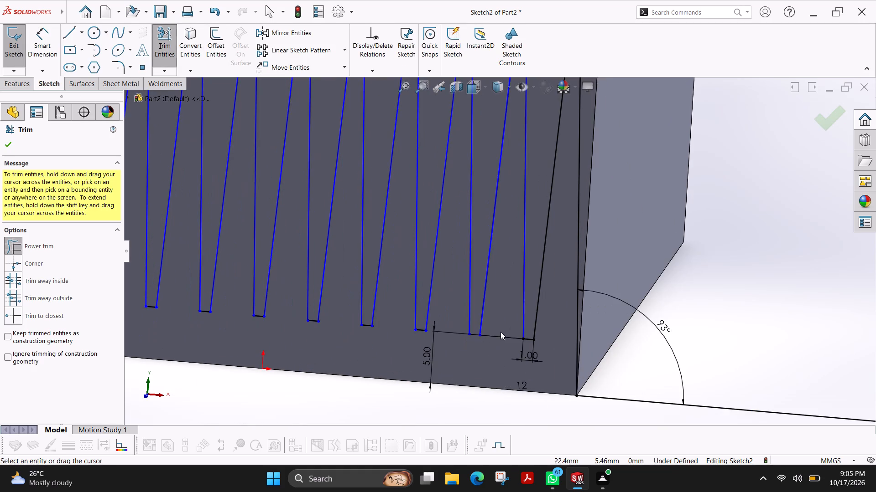
scroll(501, 330, down, 1)
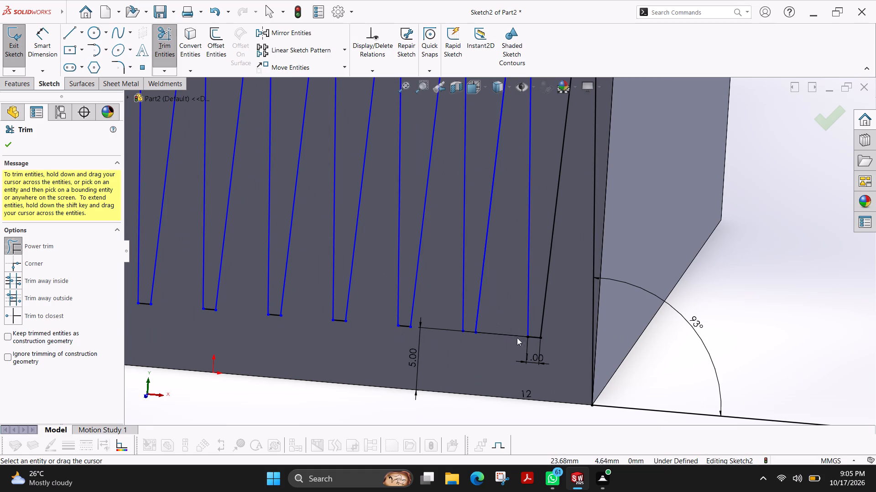
drag(504, 320, 493, 356)
drag(438, 317, 436, 344)
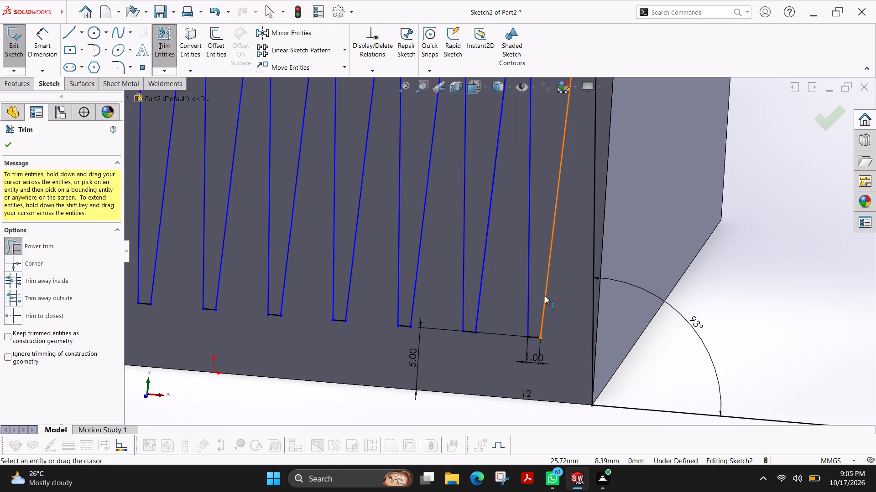
scroll(545, 296, up, 3)
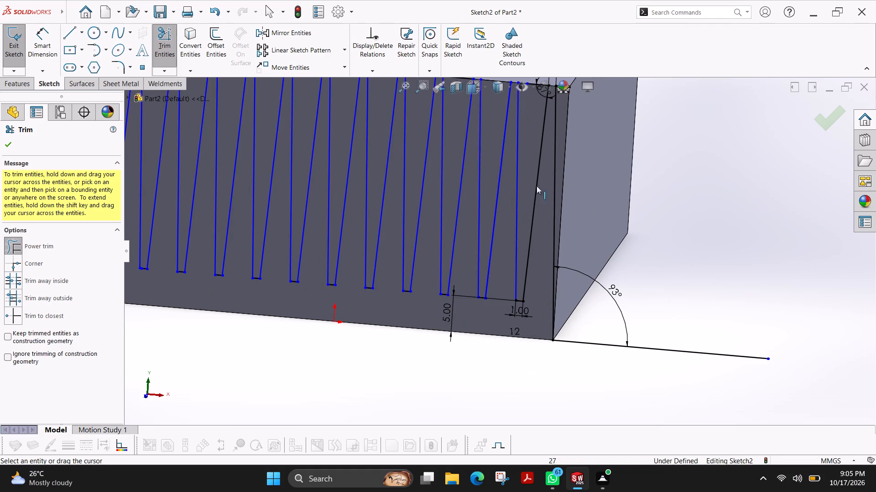
scroll(538, 203, up, 3)
scroll(535, 159, down, 1)
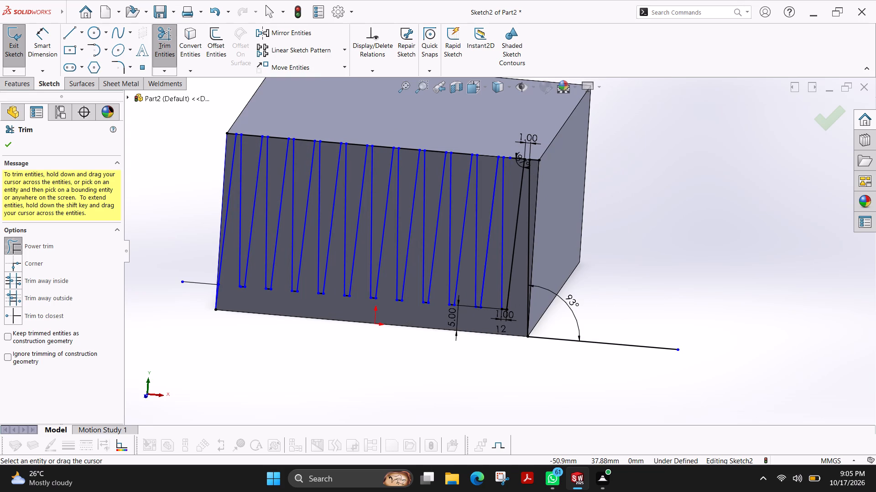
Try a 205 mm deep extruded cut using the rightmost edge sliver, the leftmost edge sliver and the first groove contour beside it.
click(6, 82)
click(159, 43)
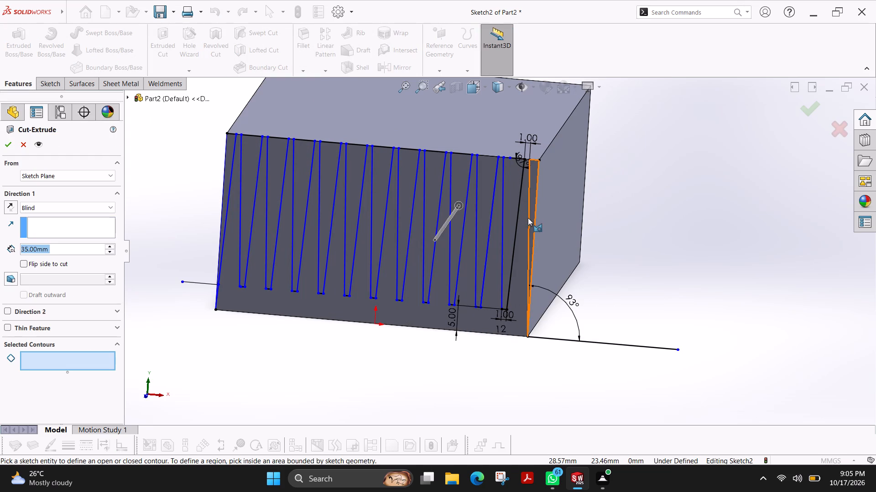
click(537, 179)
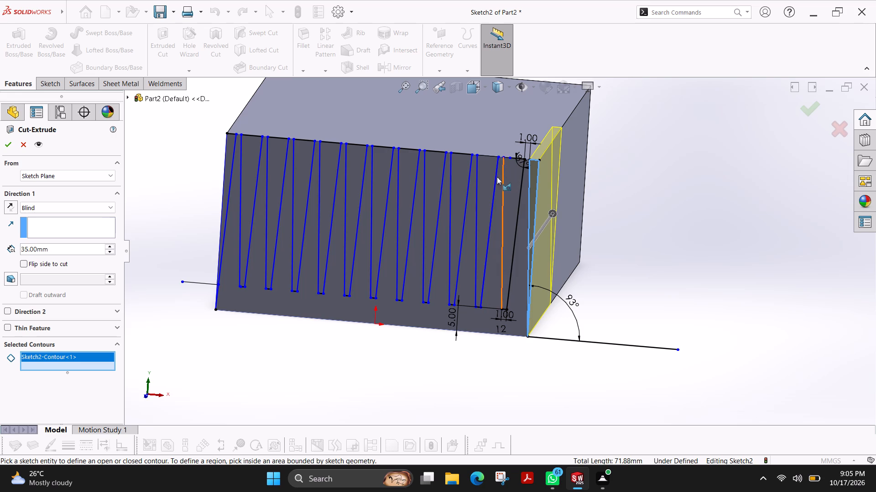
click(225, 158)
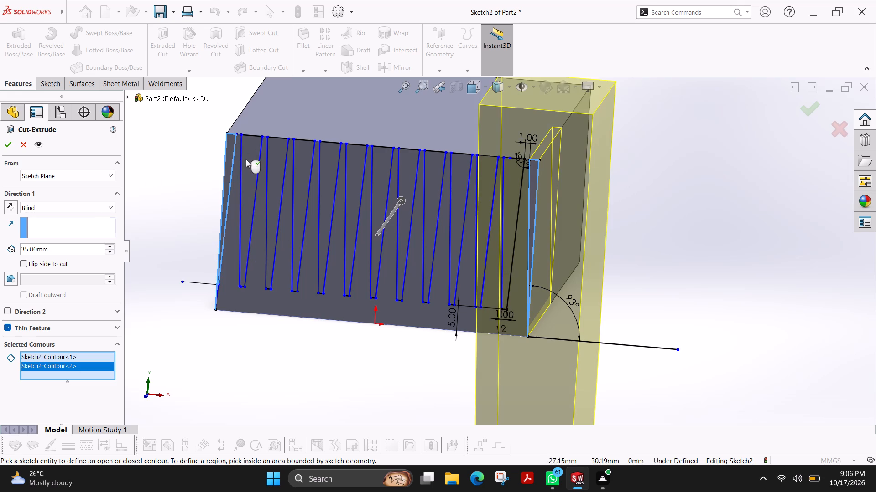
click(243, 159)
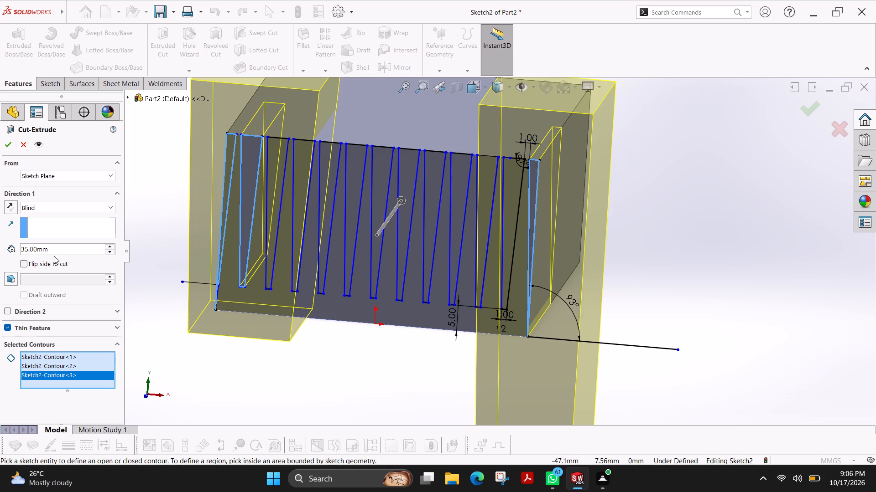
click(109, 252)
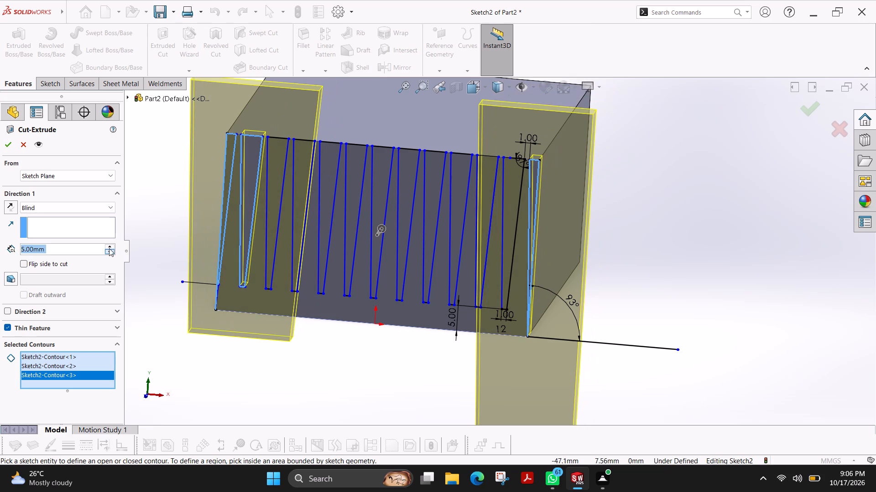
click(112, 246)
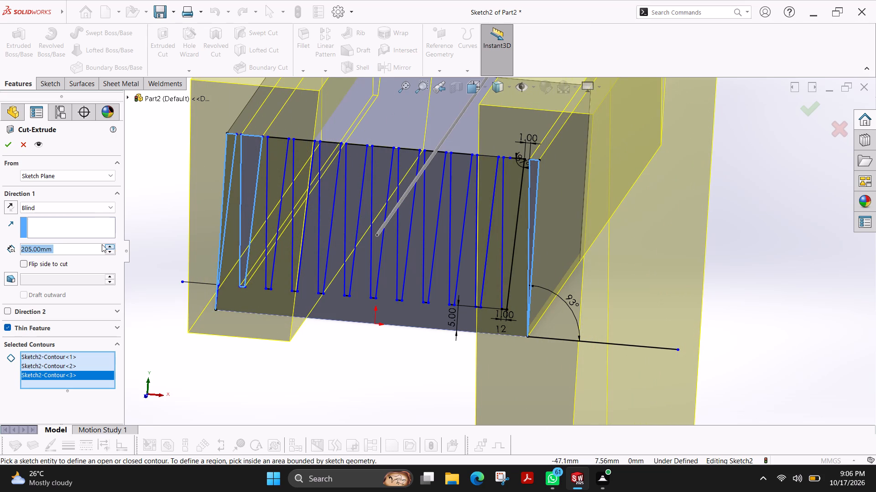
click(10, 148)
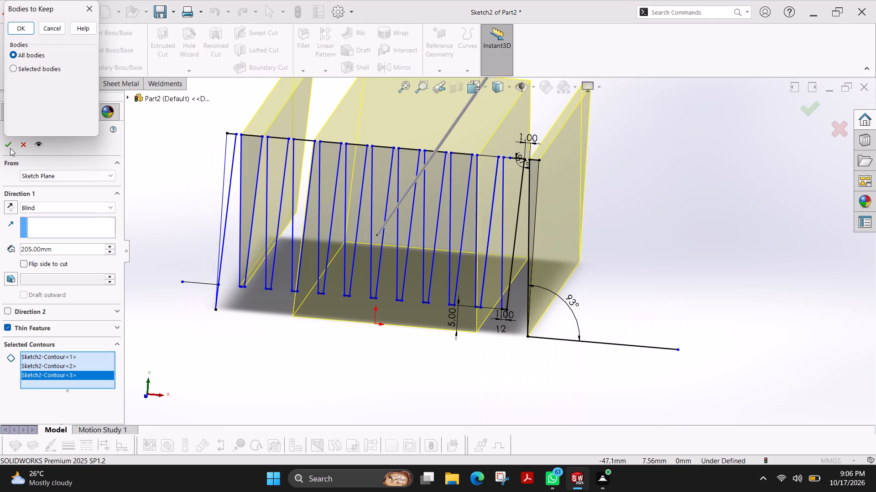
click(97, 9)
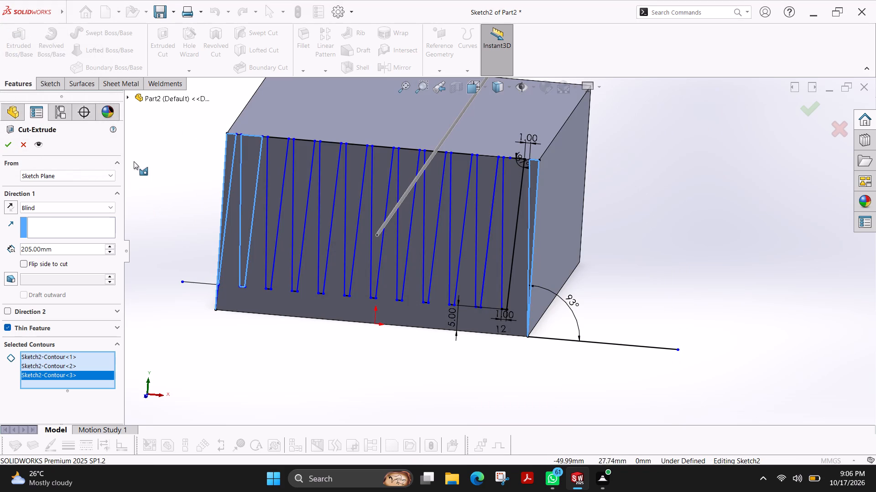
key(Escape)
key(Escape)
Start an extruded cut and select the leftmost edge sliver and the first seven tapered grooves beside it as contours.
scroll(231, 147, down, 3)
scroll(261, 169, down, 1)
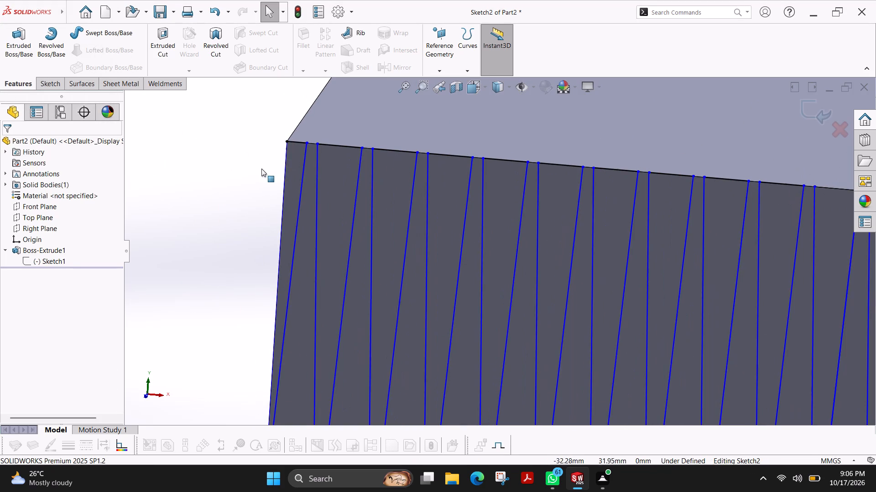
scroll(297, 158, up, 3)
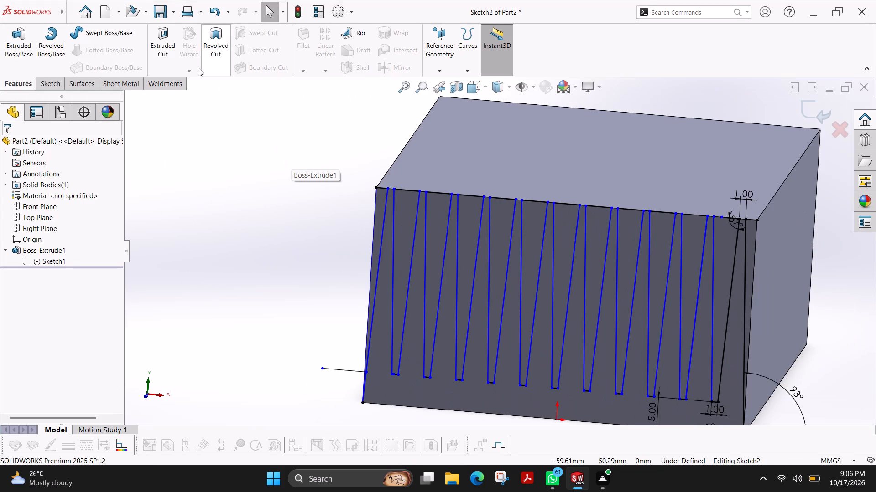
click(165, 46)
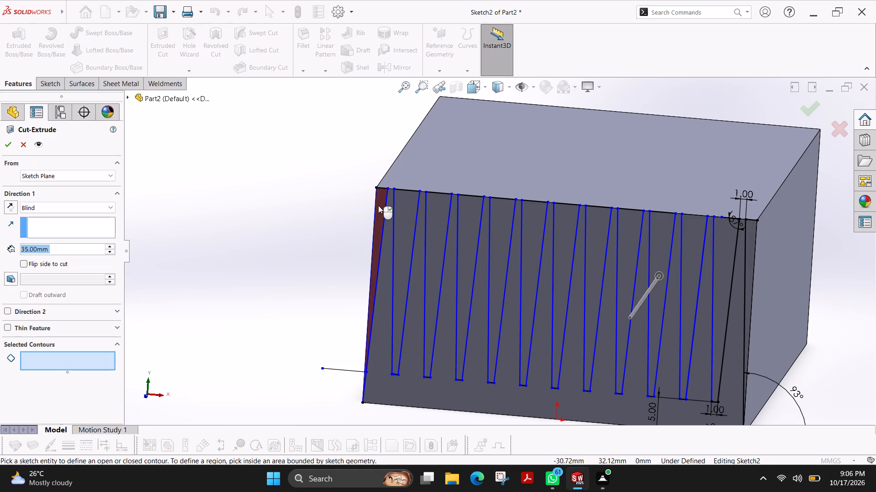
click(378, 205)
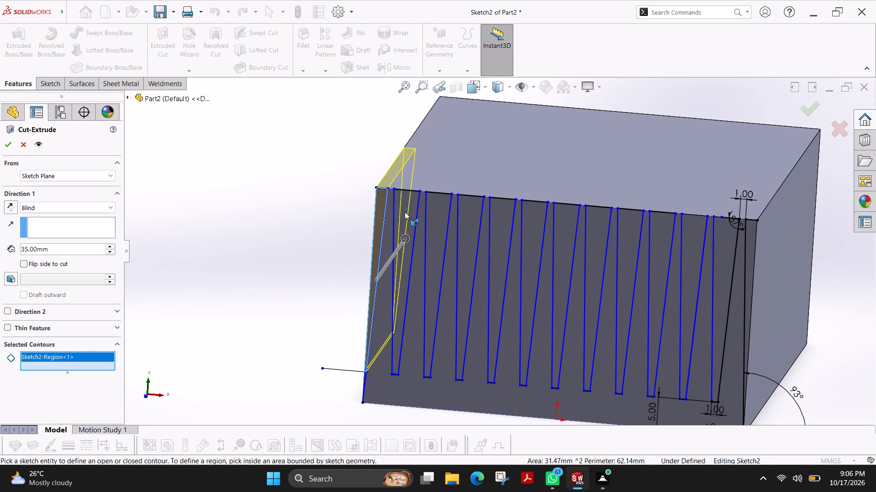
scroll(419, 208, down, 4)
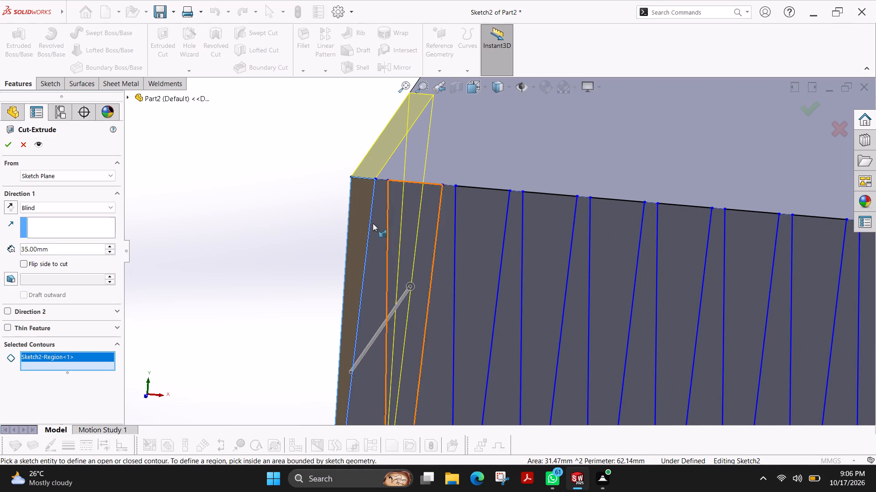
click(389, 204)
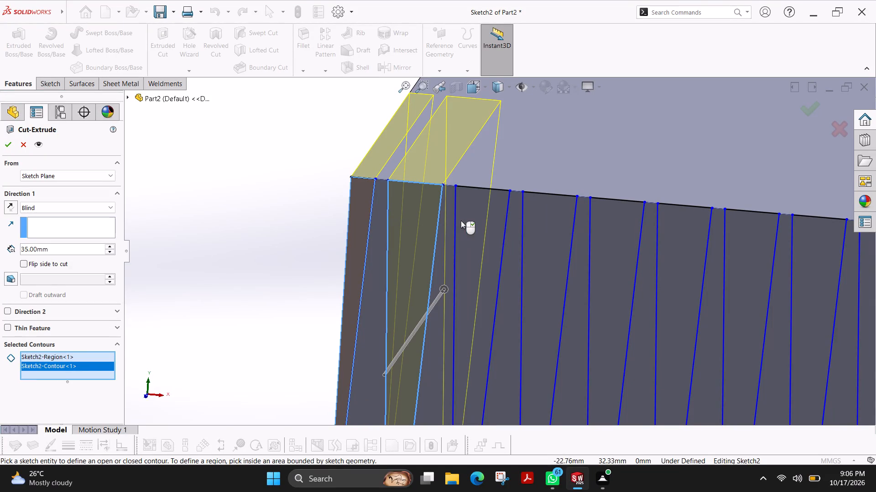
click(460, 220)
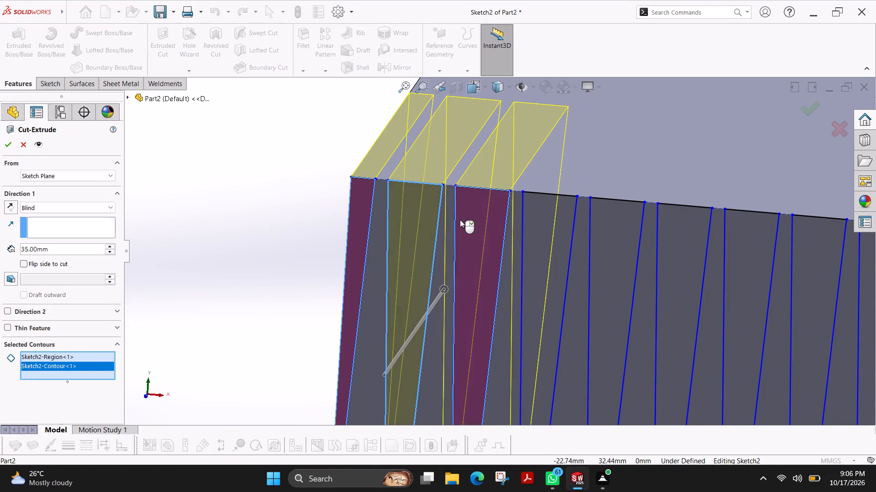
click(523, 219)
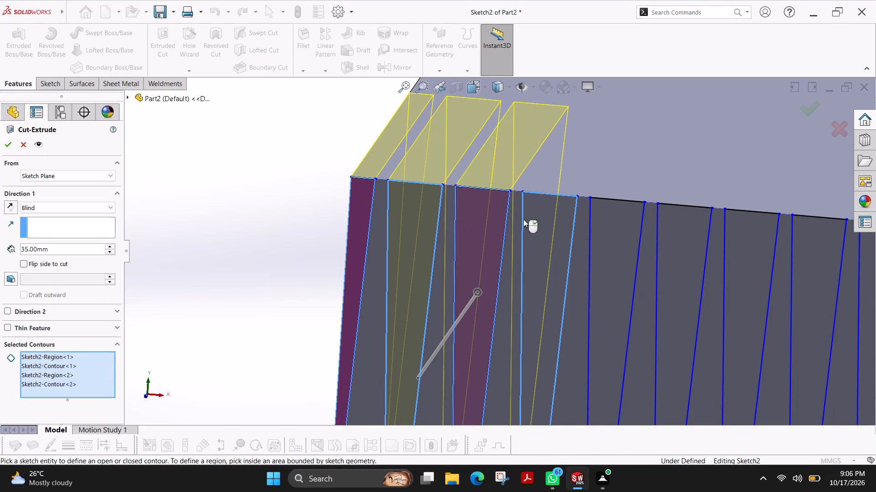
click(593, 223)
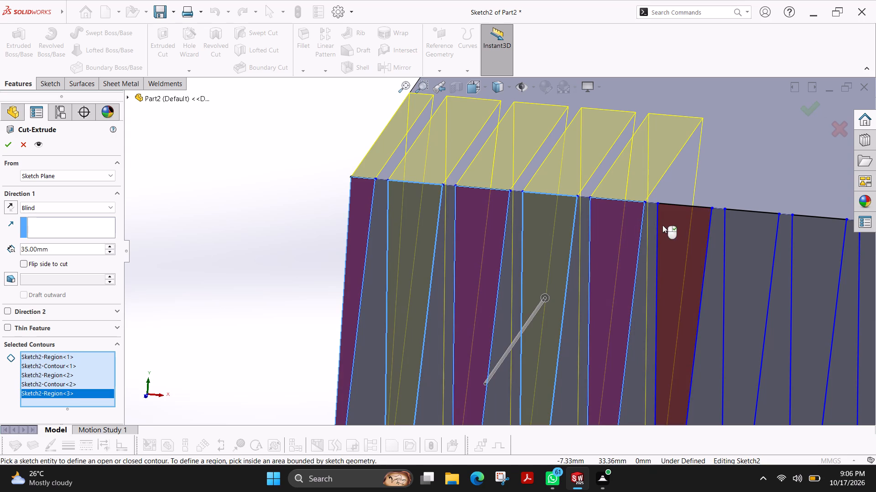
click(662, 225)
click(731, 234)
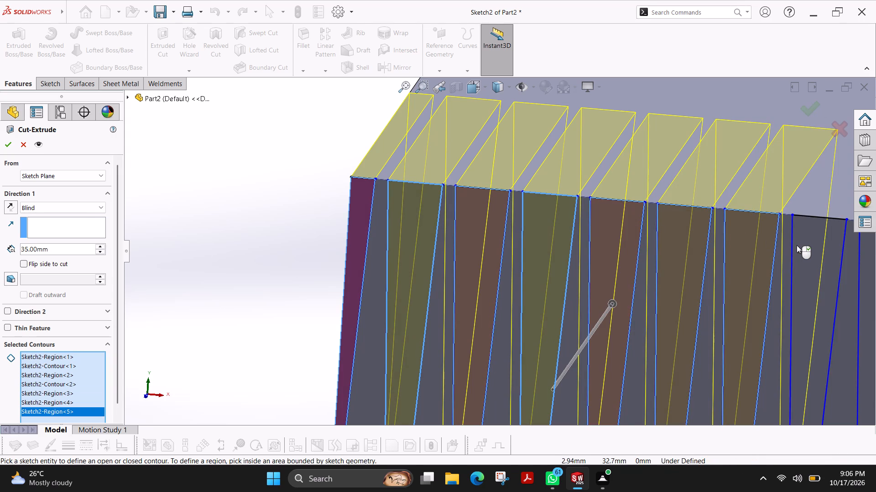
click(797, 246)
Add the remaining four tapered grooves and the rightmost edge sliver to the cut's selected contours.
scroll(808, 254, up, 3)
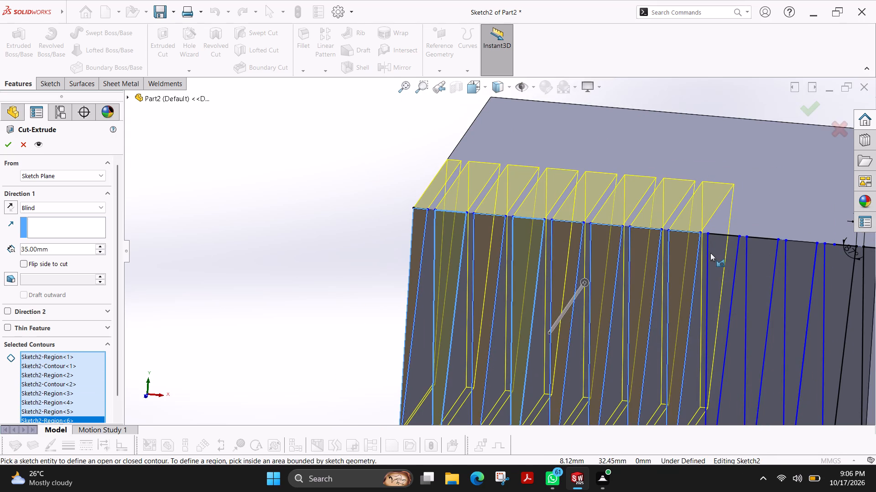
scroll(711, 253, down, 3)
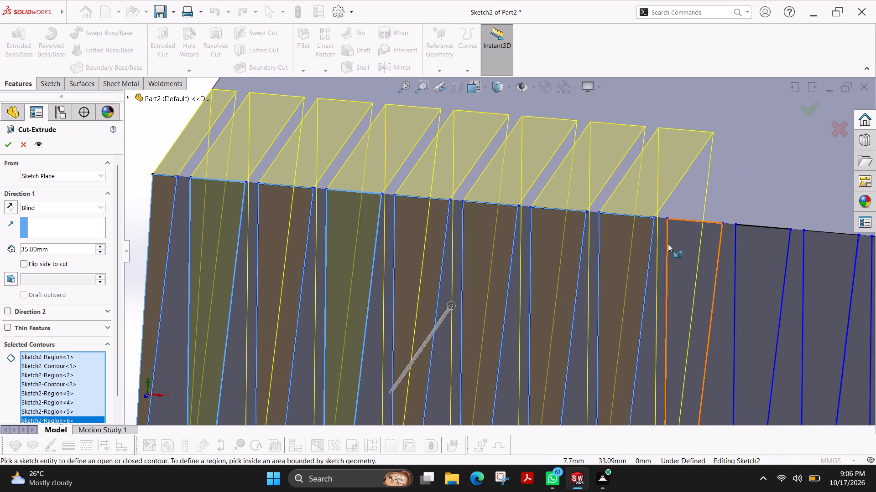
click(668, 244)
click(735, 251)
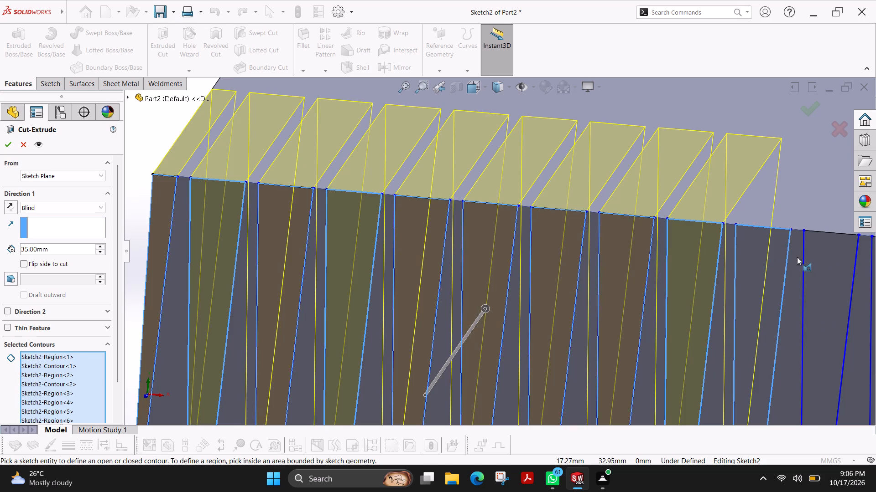
click(806, 257)
scroll(820, 266, up, 1)
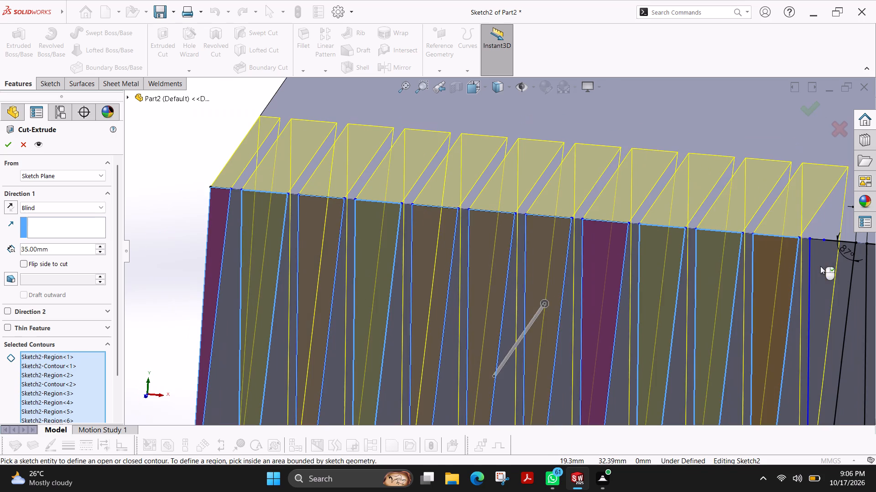
scroll(813, 266, up, 2)
scroll(761, 263, down, 2)
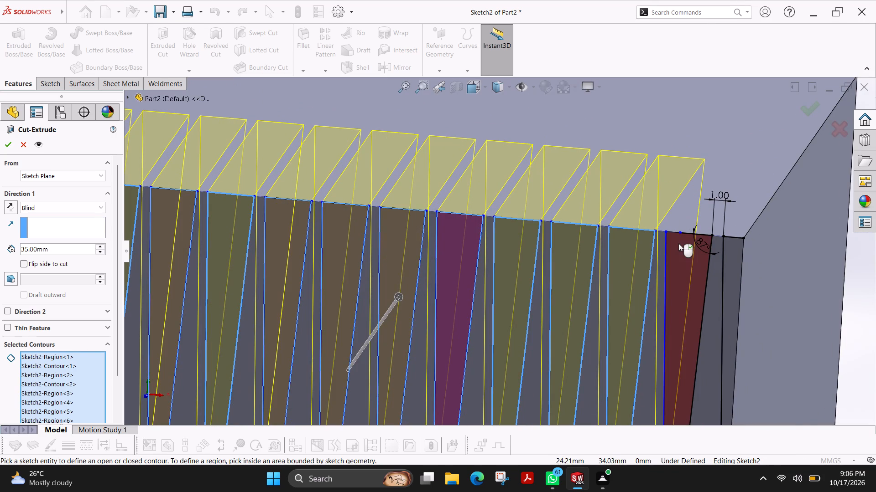
click(678, 243)
click(735, 250)
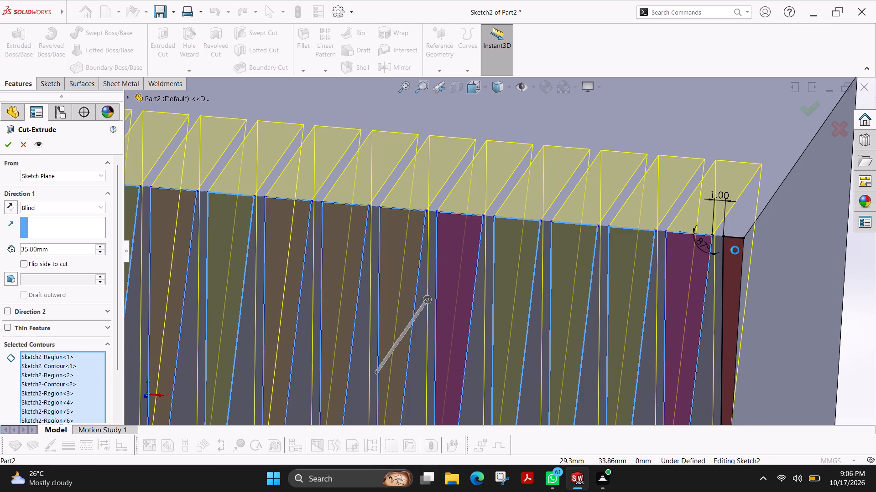
Set the blind cut depth to 105 mm and finish cutting the grooves through the block.
scroll(661, 282, up, 3)
scroll(492, 315, up, 3)
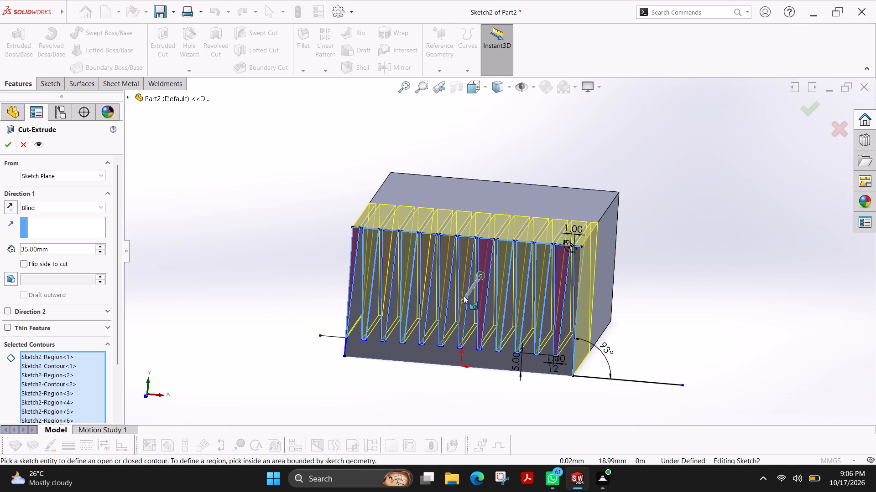
scroll(430, 293, down, 2)
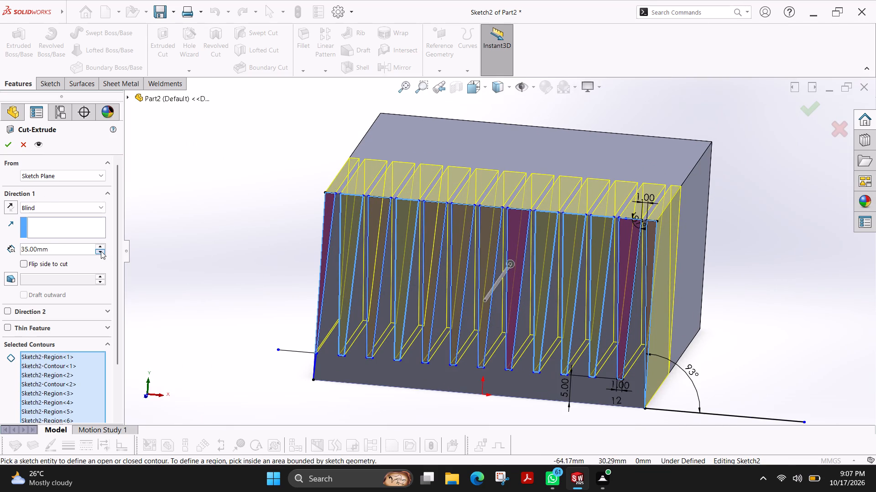
triple_click(101, 246)
triple_click(101, 246)
click(101, 246)
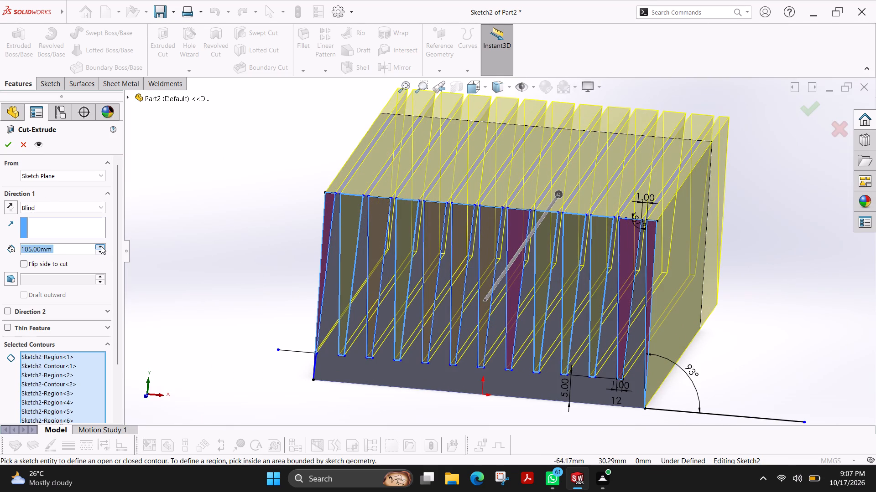
click(3, 149)
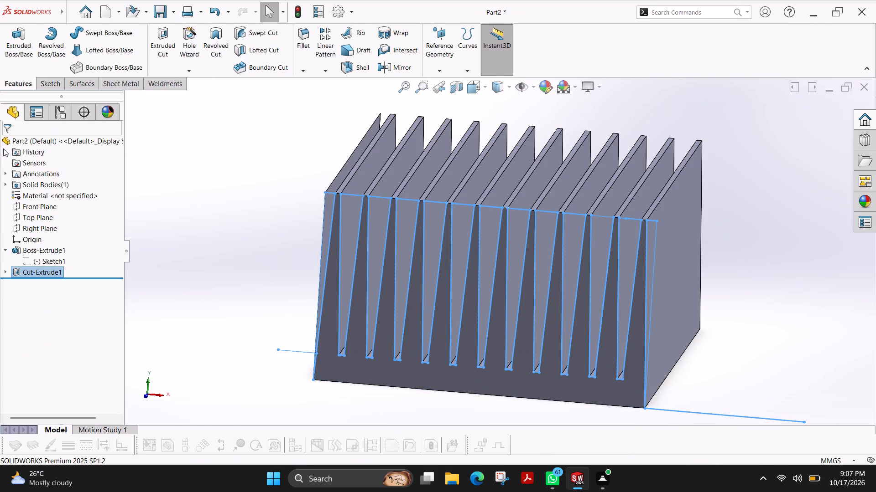
scroll(681, 224, down, 2)
scroll(668, 219, up, 3)
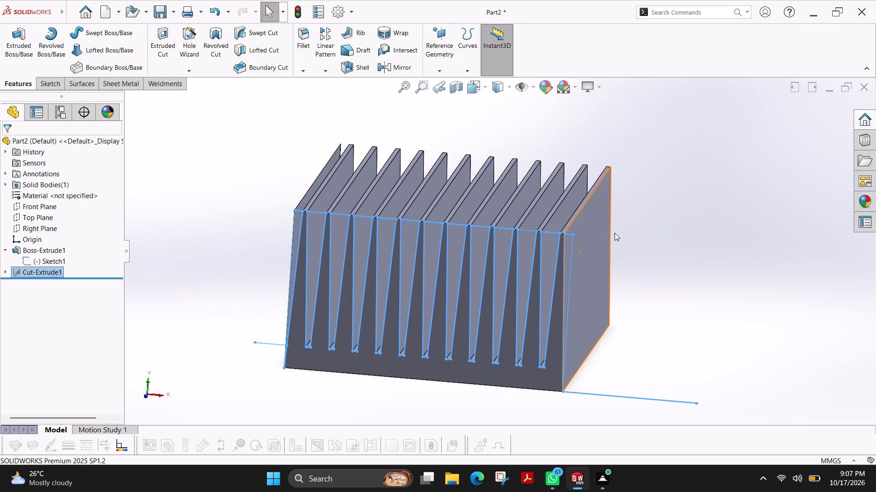
key(Escape)
scroll(541, 252, up, 1)
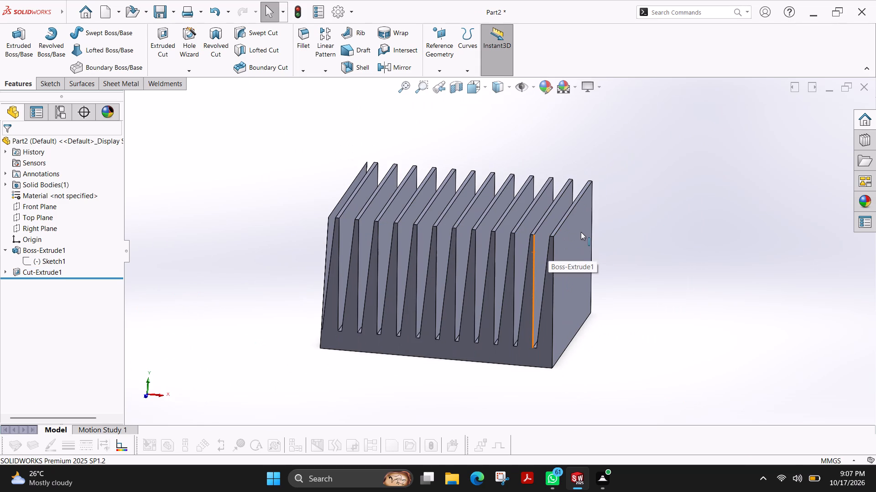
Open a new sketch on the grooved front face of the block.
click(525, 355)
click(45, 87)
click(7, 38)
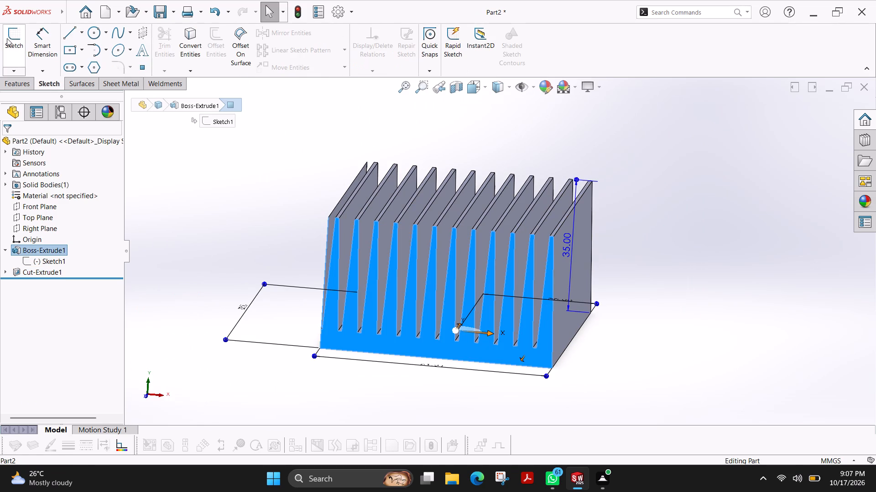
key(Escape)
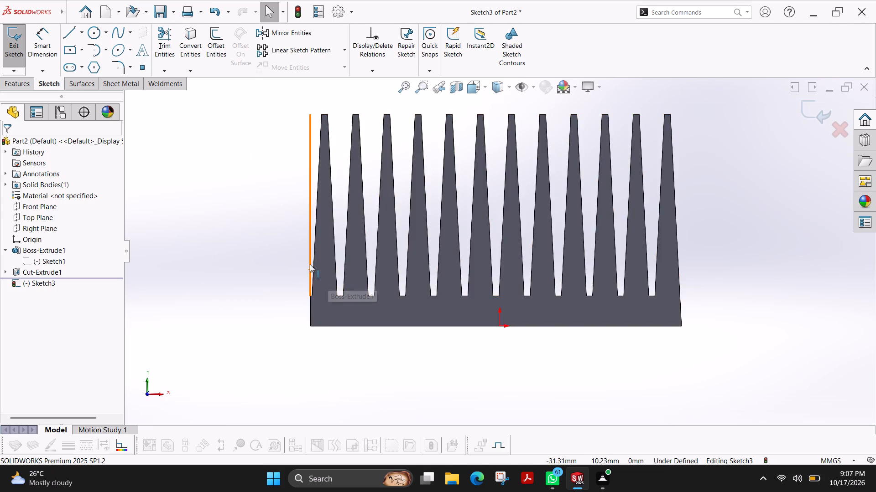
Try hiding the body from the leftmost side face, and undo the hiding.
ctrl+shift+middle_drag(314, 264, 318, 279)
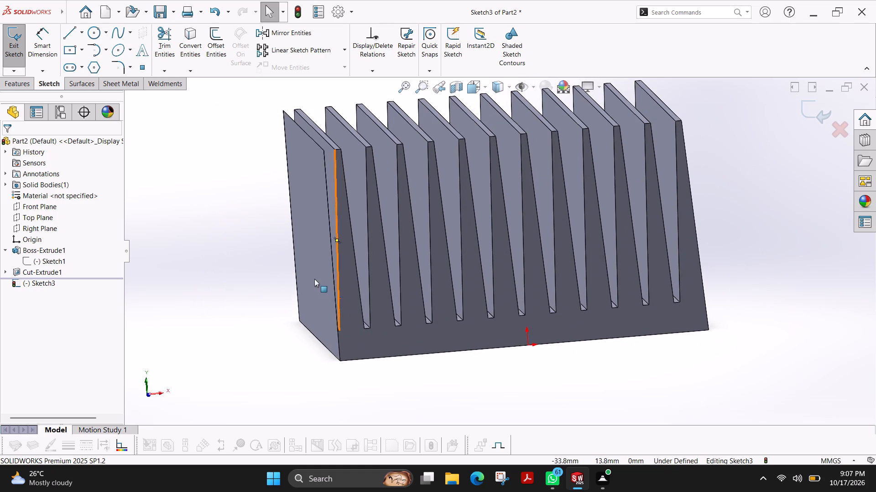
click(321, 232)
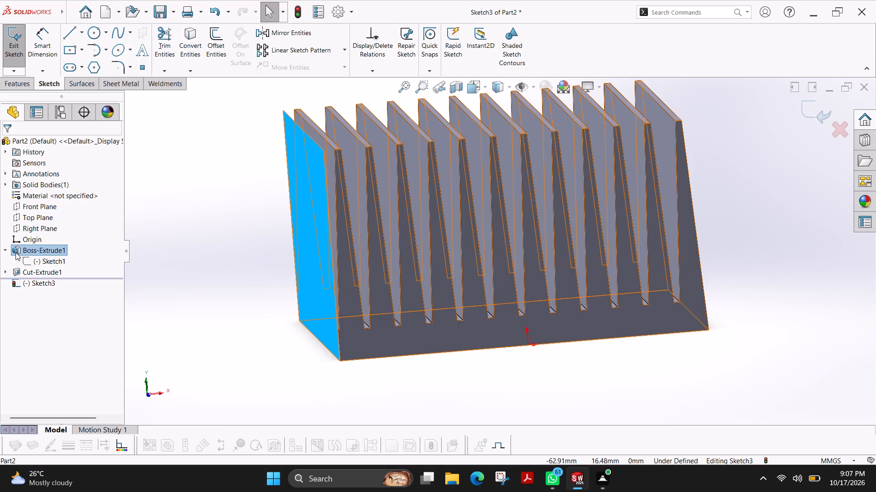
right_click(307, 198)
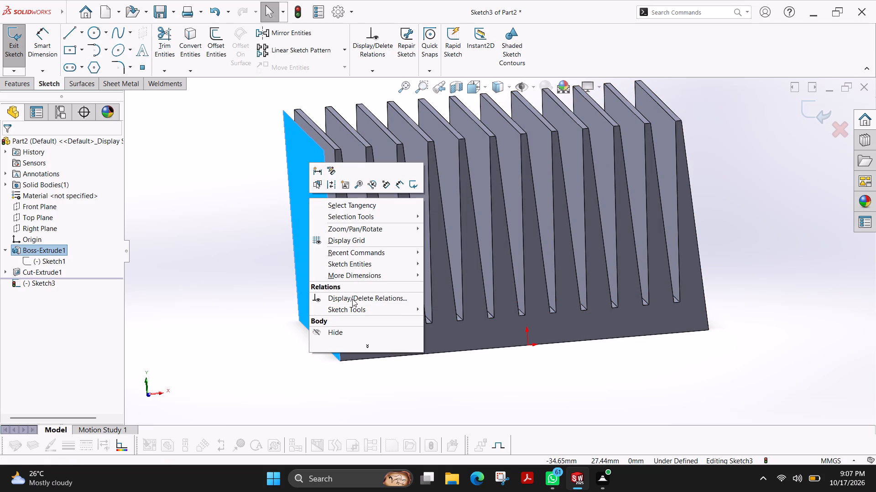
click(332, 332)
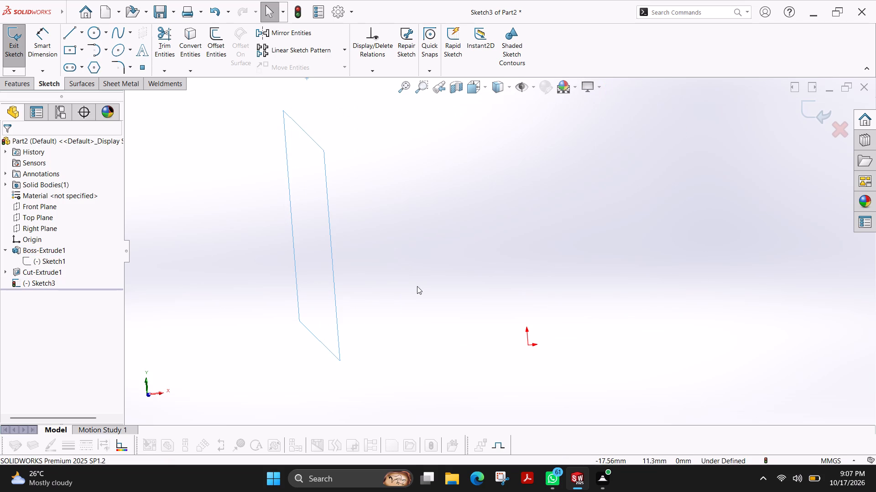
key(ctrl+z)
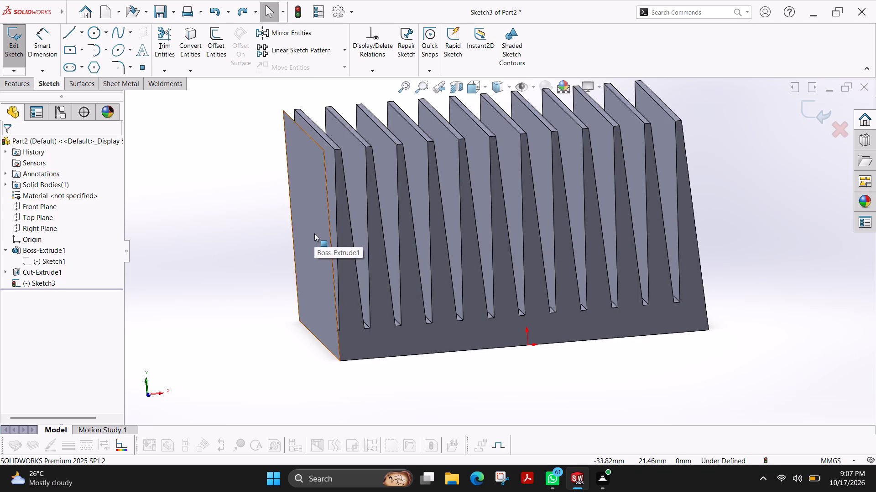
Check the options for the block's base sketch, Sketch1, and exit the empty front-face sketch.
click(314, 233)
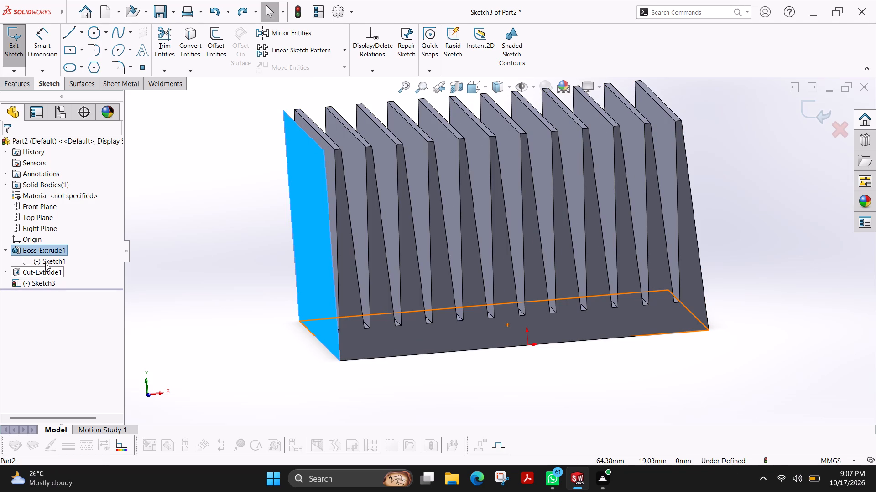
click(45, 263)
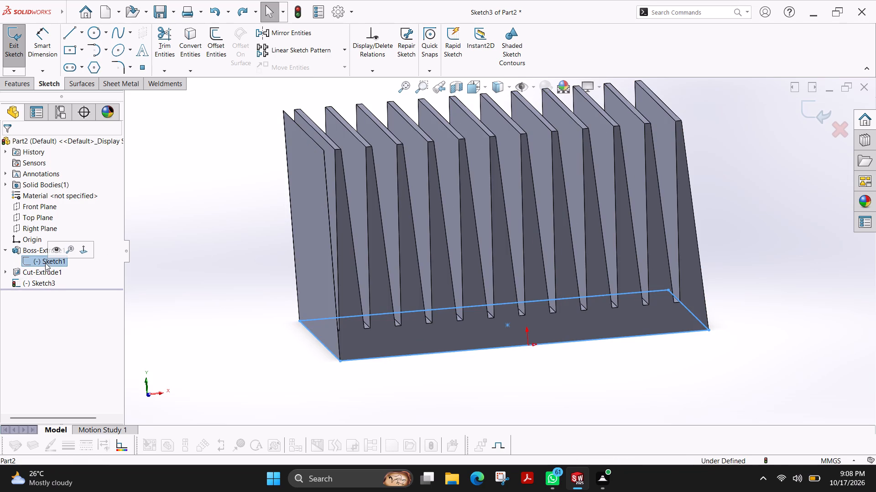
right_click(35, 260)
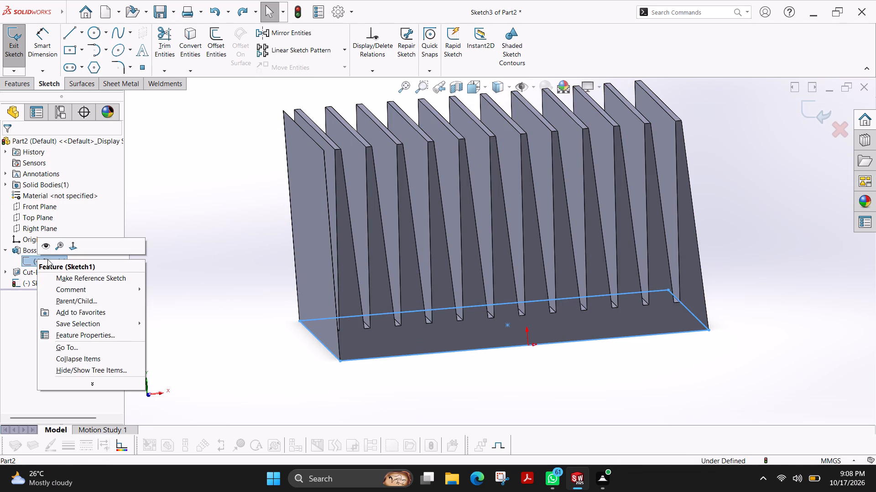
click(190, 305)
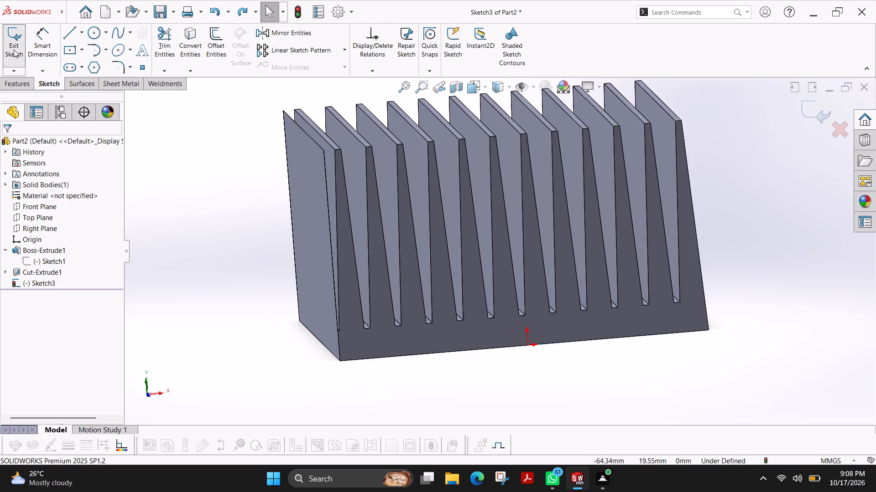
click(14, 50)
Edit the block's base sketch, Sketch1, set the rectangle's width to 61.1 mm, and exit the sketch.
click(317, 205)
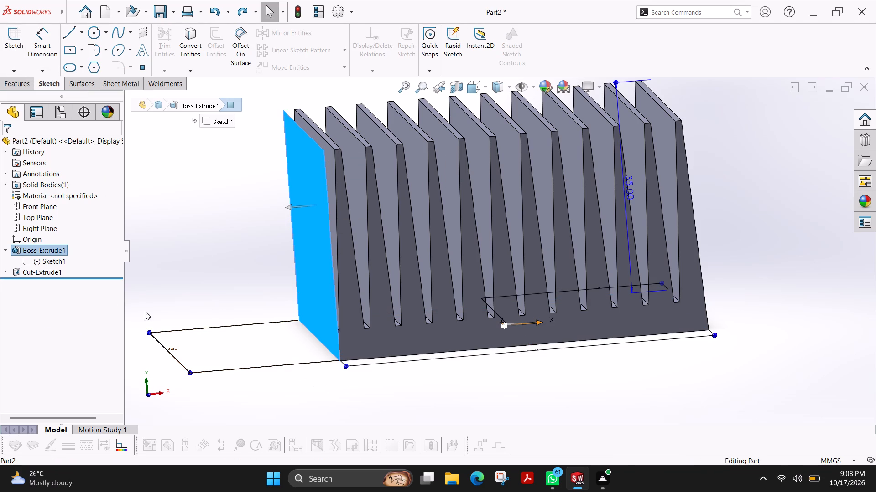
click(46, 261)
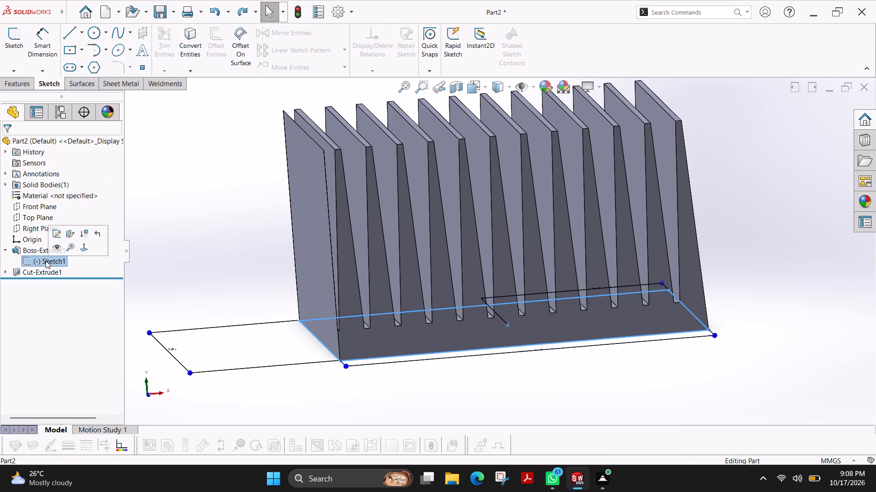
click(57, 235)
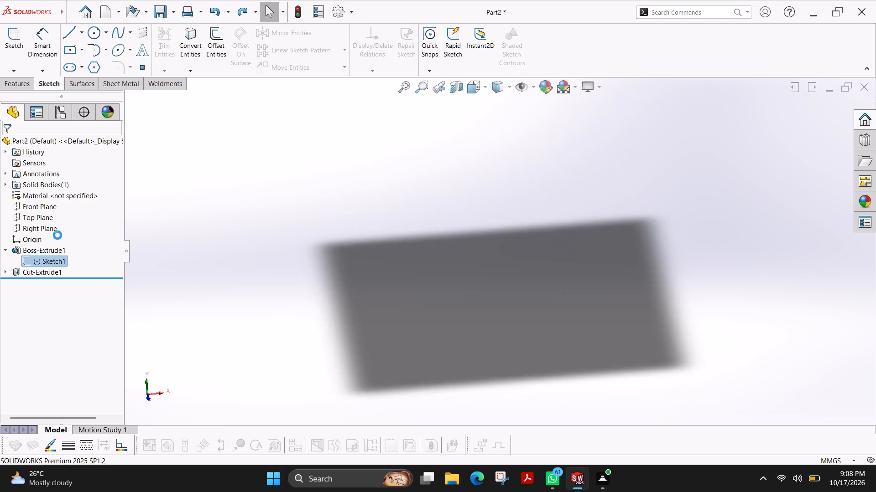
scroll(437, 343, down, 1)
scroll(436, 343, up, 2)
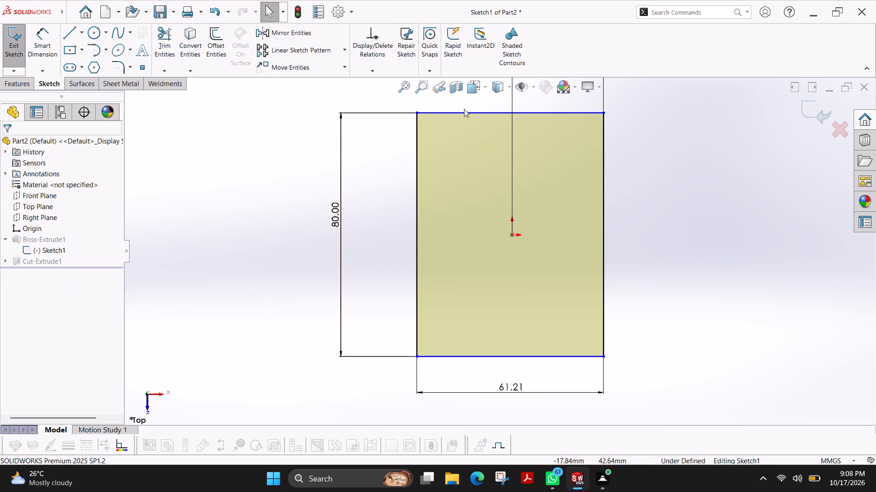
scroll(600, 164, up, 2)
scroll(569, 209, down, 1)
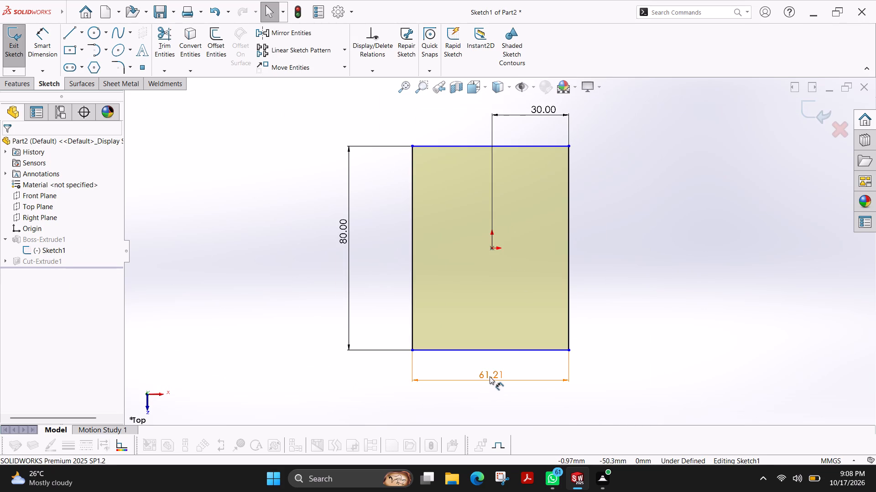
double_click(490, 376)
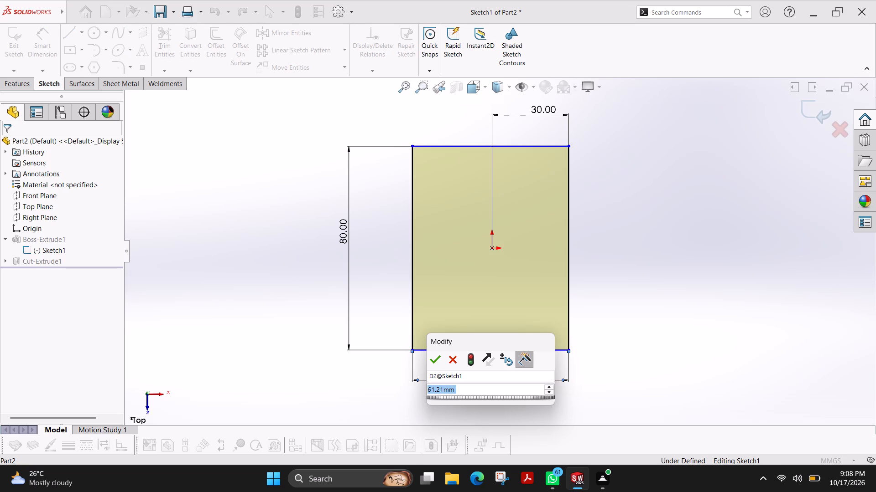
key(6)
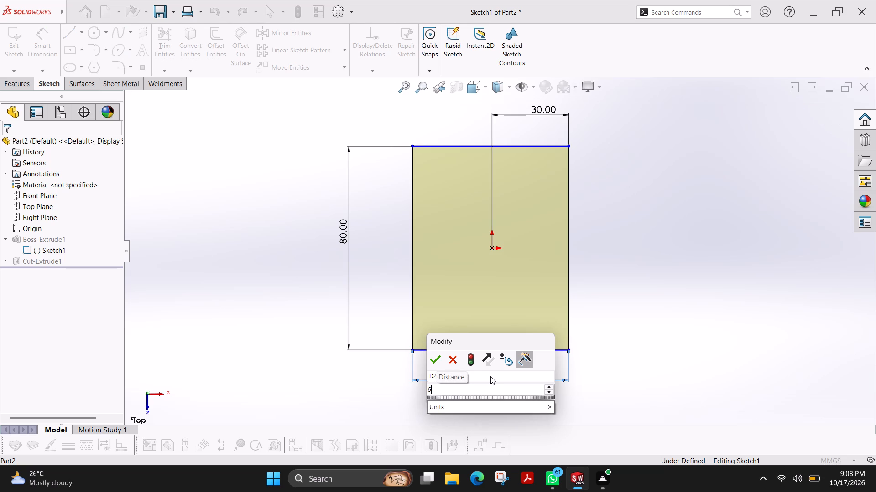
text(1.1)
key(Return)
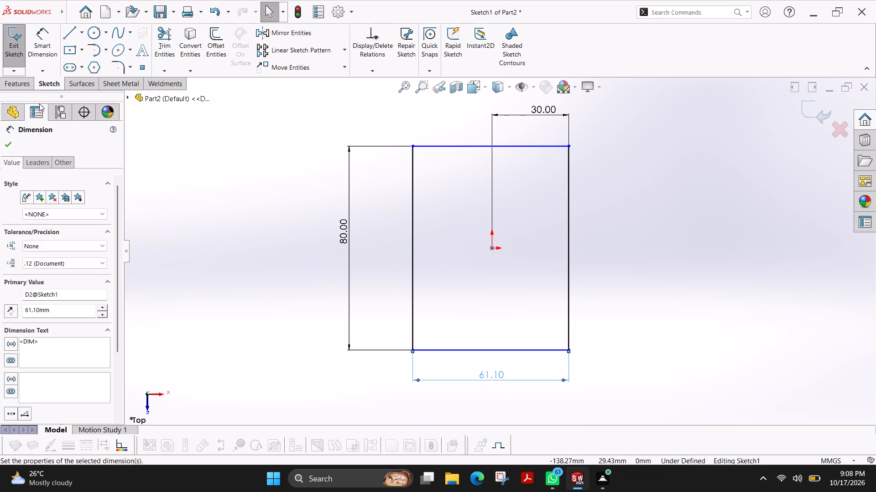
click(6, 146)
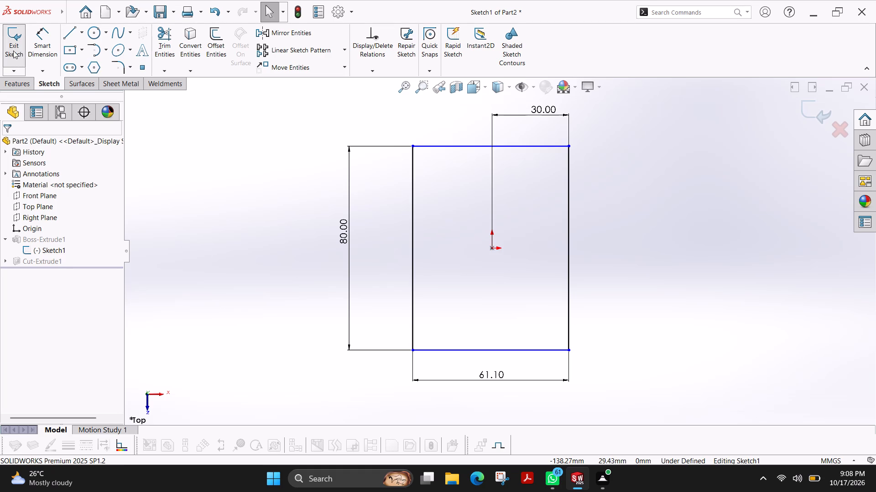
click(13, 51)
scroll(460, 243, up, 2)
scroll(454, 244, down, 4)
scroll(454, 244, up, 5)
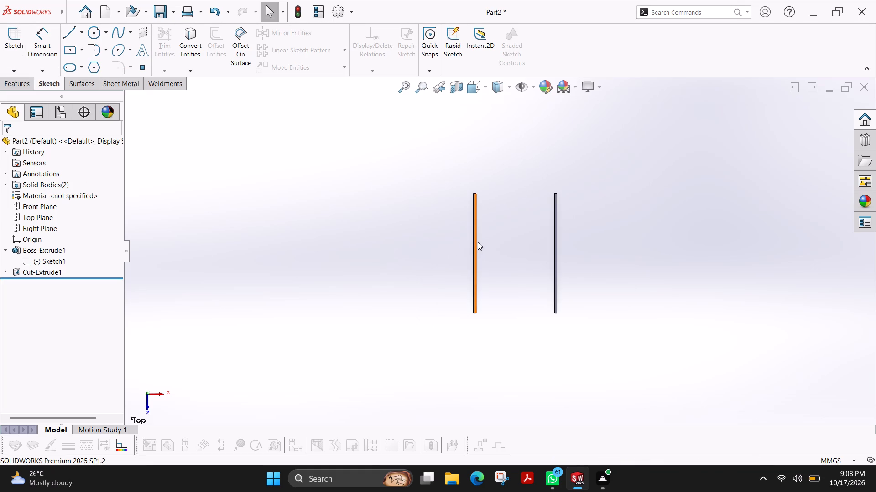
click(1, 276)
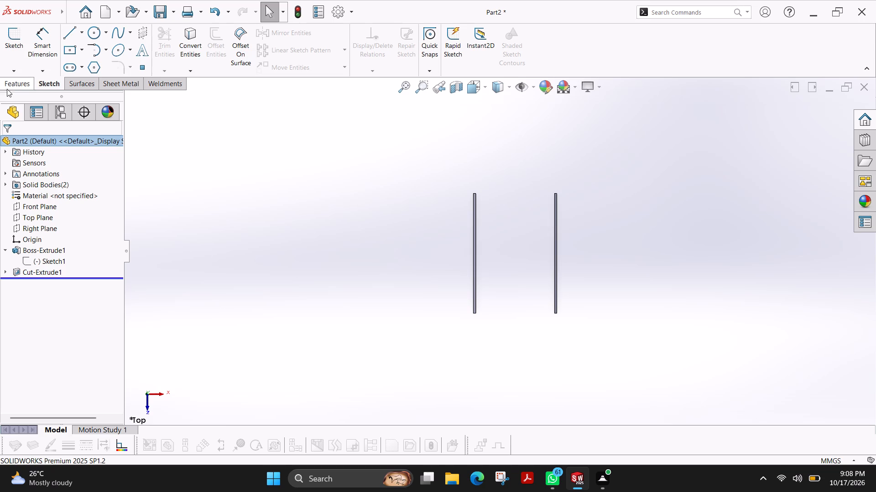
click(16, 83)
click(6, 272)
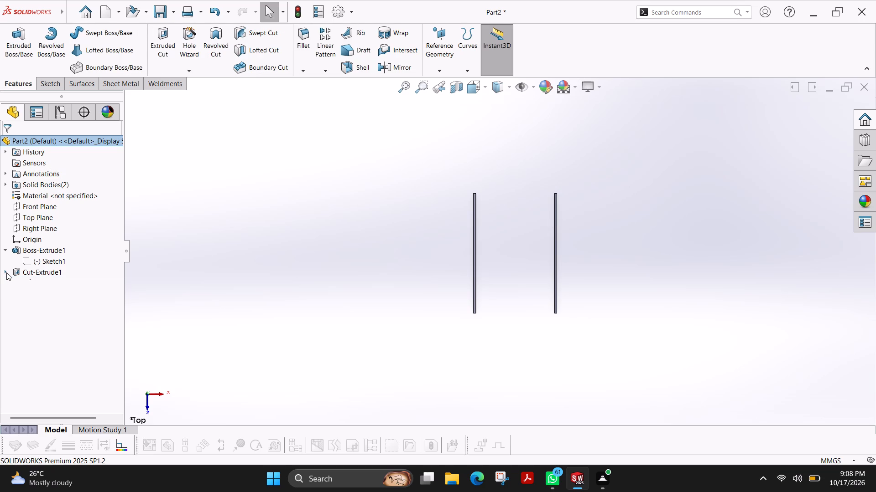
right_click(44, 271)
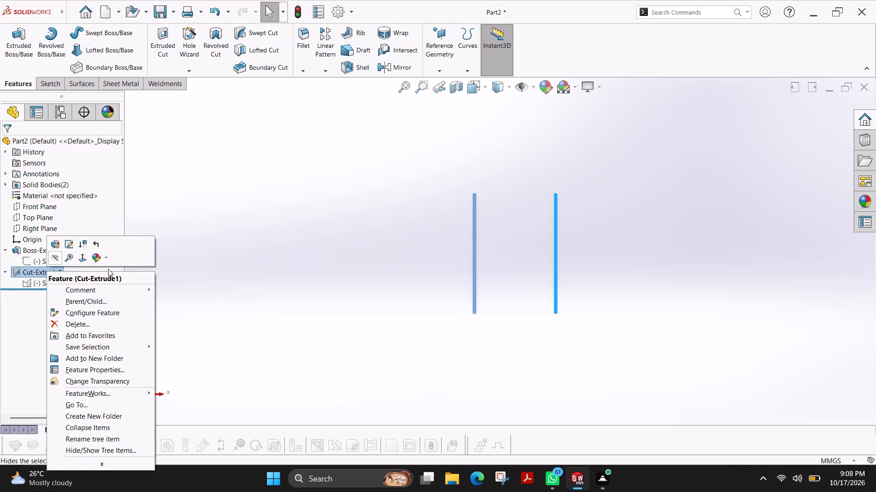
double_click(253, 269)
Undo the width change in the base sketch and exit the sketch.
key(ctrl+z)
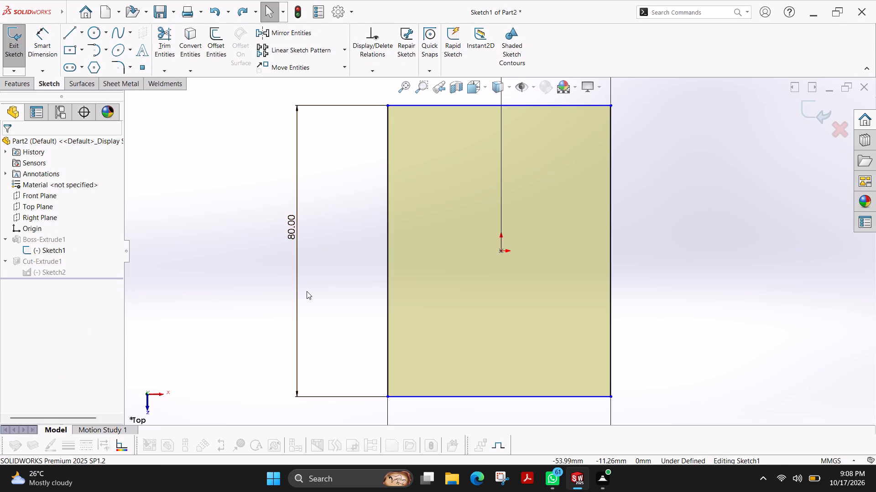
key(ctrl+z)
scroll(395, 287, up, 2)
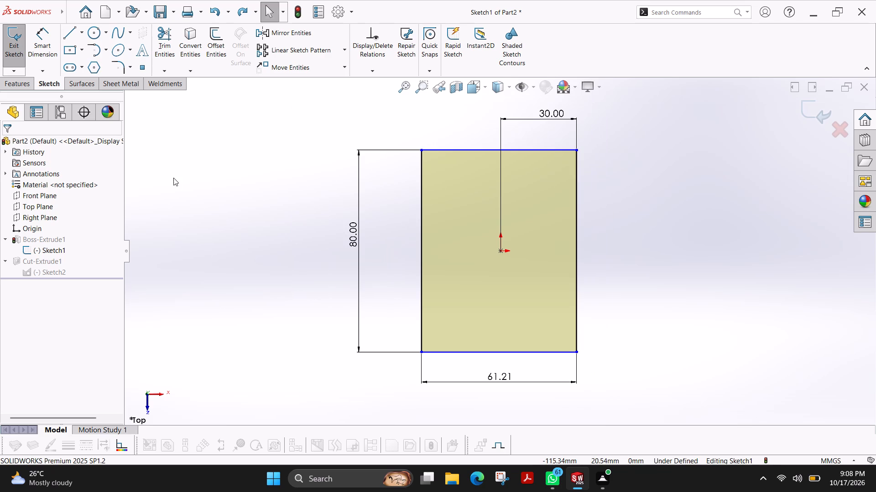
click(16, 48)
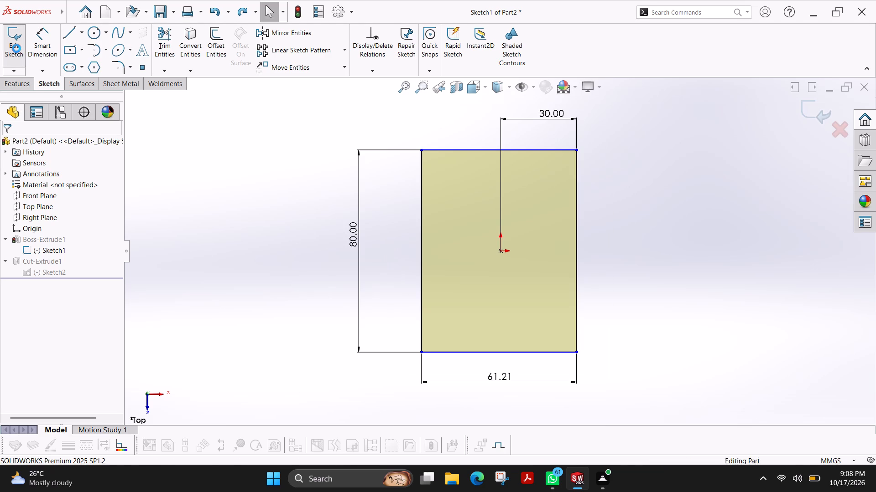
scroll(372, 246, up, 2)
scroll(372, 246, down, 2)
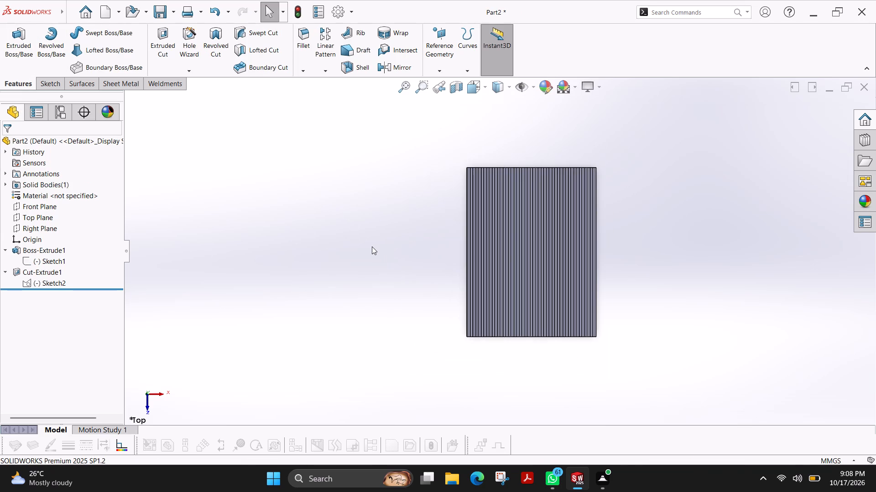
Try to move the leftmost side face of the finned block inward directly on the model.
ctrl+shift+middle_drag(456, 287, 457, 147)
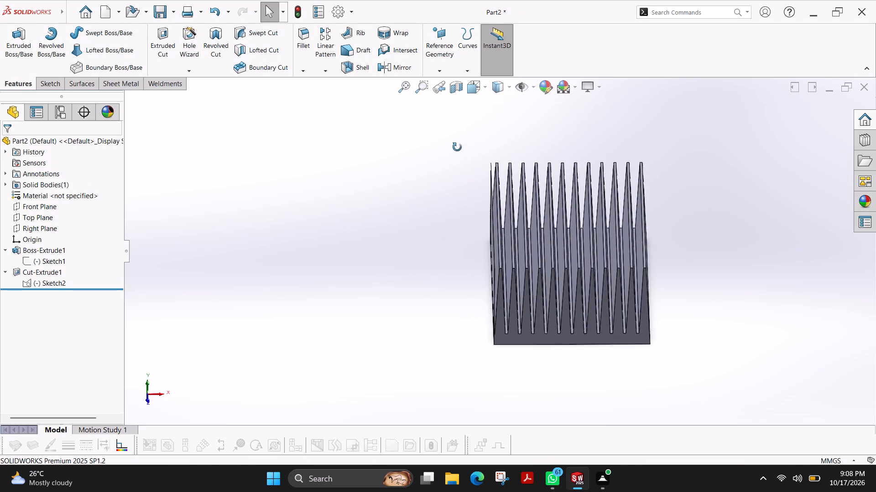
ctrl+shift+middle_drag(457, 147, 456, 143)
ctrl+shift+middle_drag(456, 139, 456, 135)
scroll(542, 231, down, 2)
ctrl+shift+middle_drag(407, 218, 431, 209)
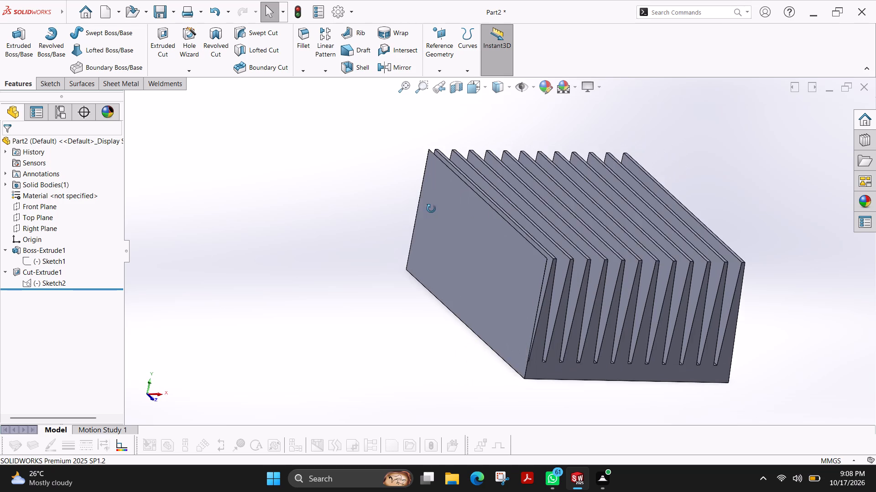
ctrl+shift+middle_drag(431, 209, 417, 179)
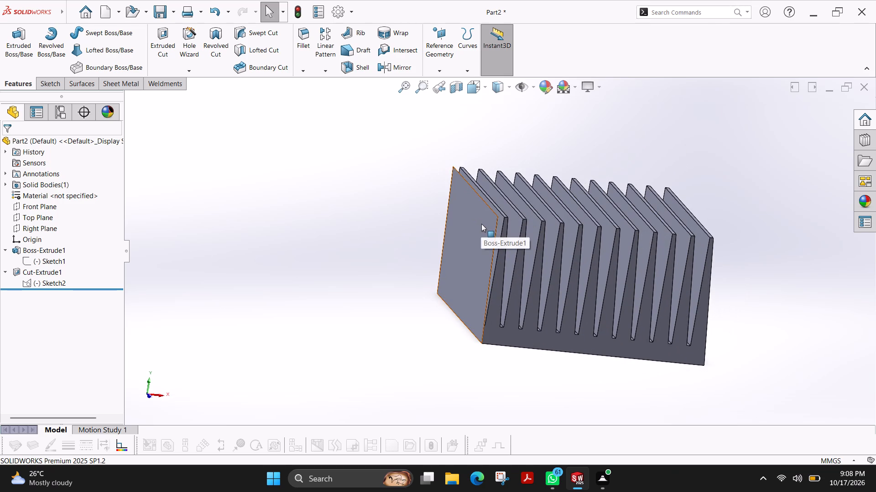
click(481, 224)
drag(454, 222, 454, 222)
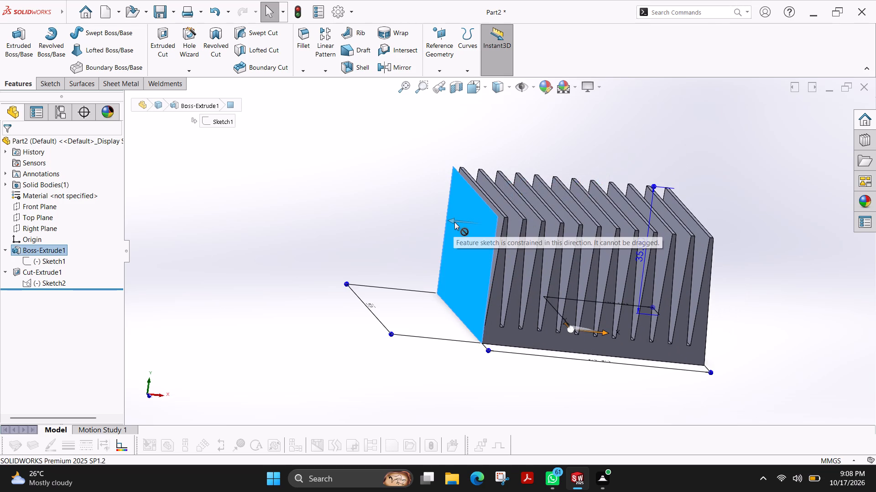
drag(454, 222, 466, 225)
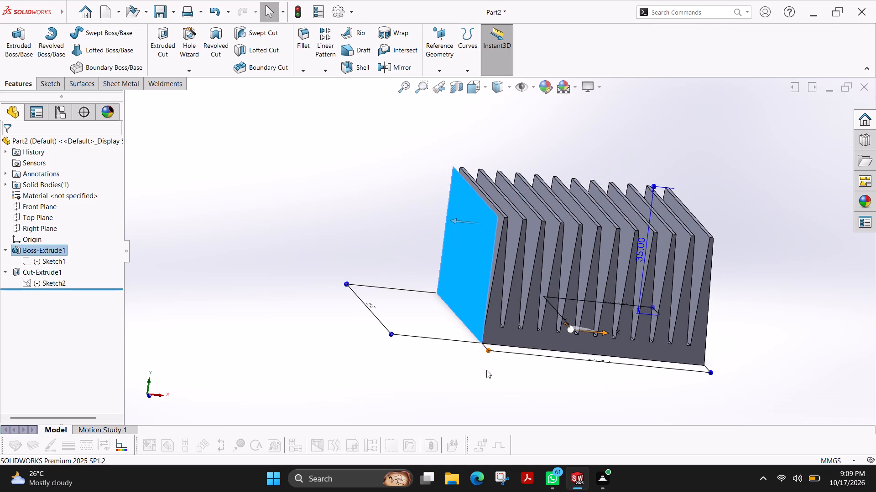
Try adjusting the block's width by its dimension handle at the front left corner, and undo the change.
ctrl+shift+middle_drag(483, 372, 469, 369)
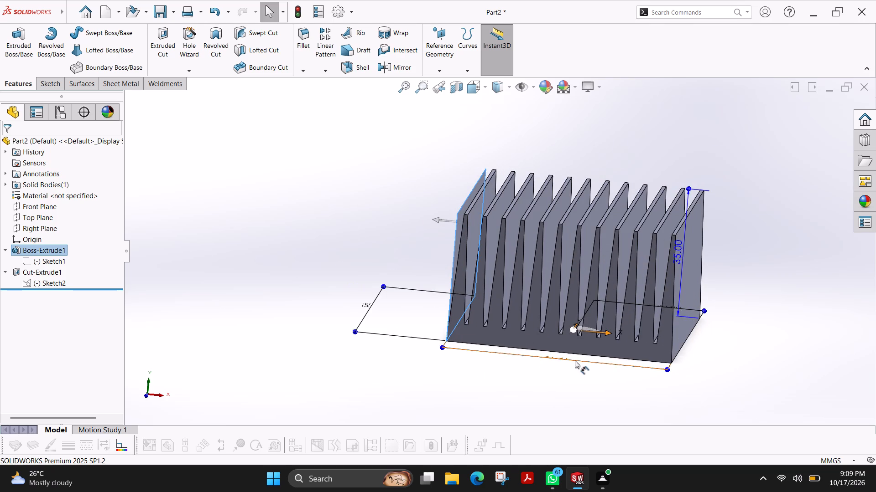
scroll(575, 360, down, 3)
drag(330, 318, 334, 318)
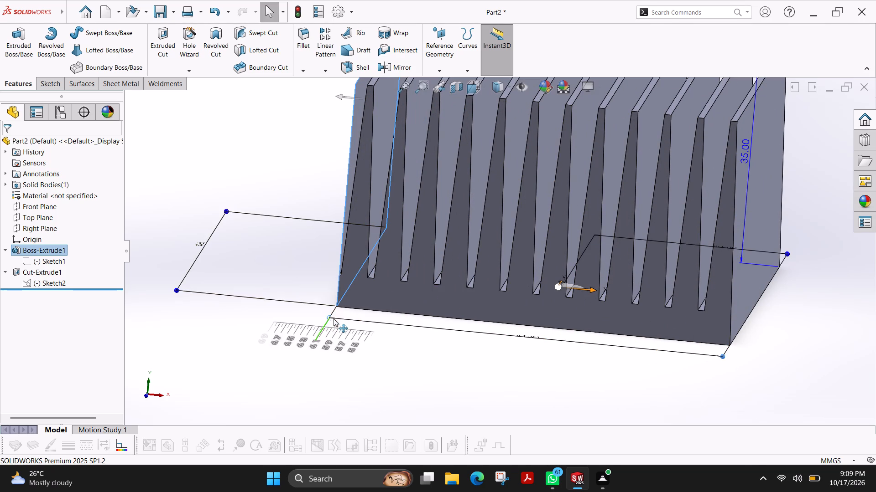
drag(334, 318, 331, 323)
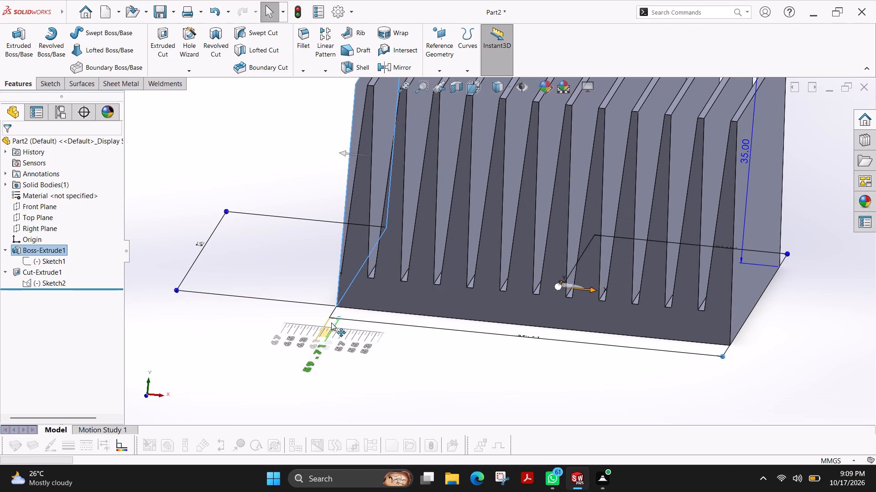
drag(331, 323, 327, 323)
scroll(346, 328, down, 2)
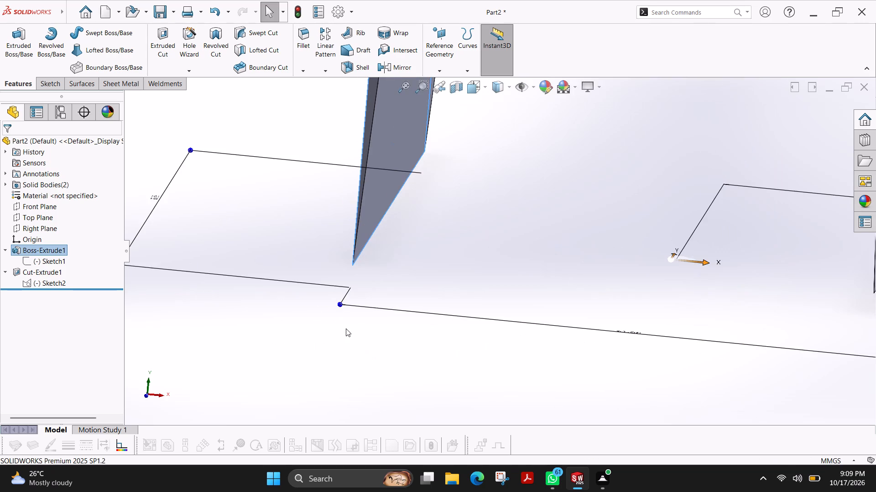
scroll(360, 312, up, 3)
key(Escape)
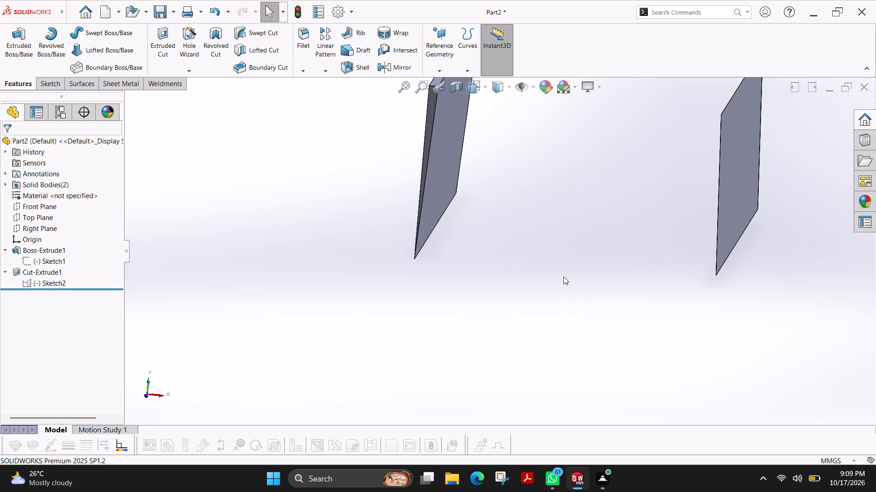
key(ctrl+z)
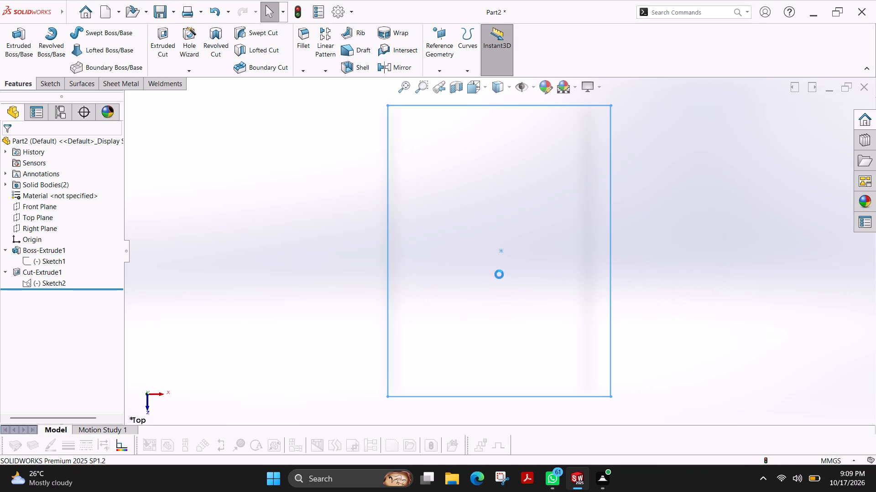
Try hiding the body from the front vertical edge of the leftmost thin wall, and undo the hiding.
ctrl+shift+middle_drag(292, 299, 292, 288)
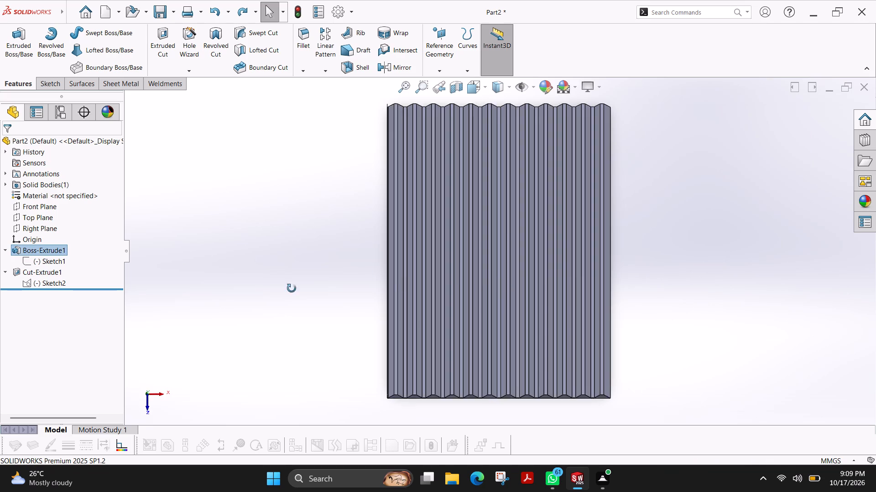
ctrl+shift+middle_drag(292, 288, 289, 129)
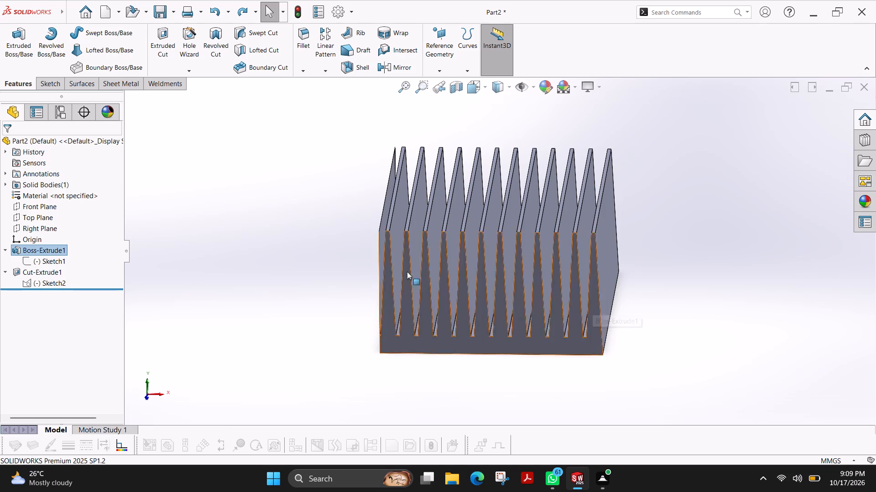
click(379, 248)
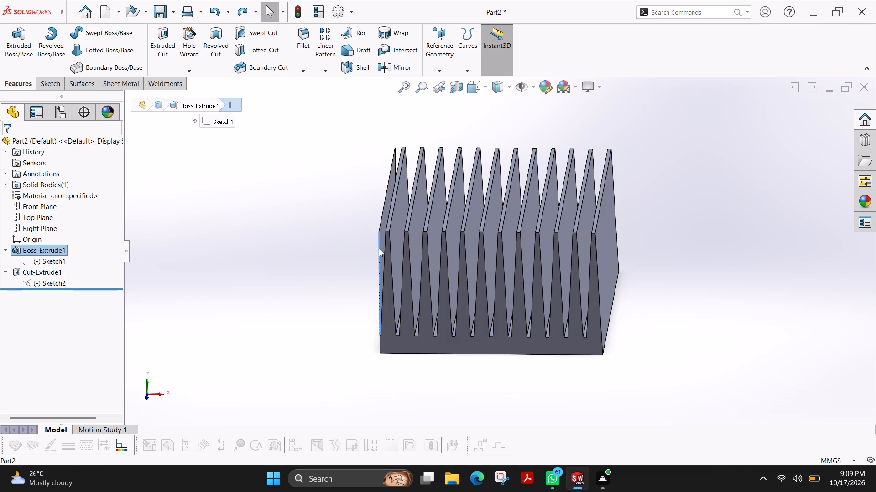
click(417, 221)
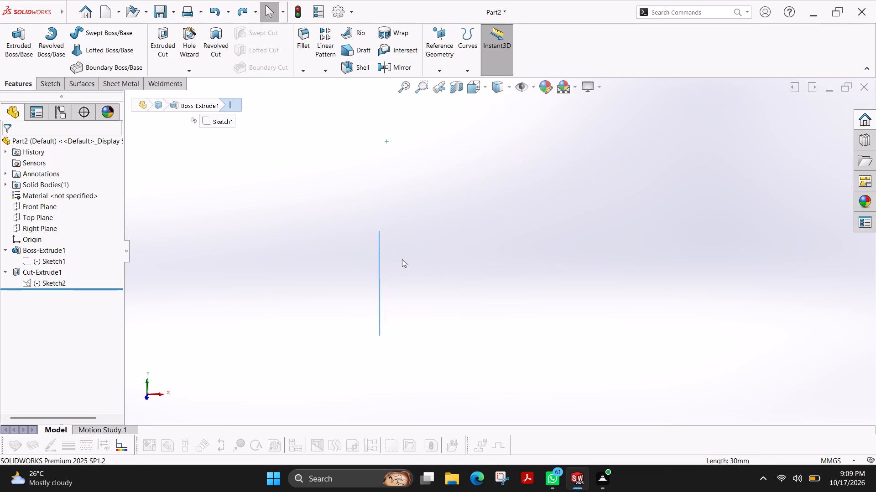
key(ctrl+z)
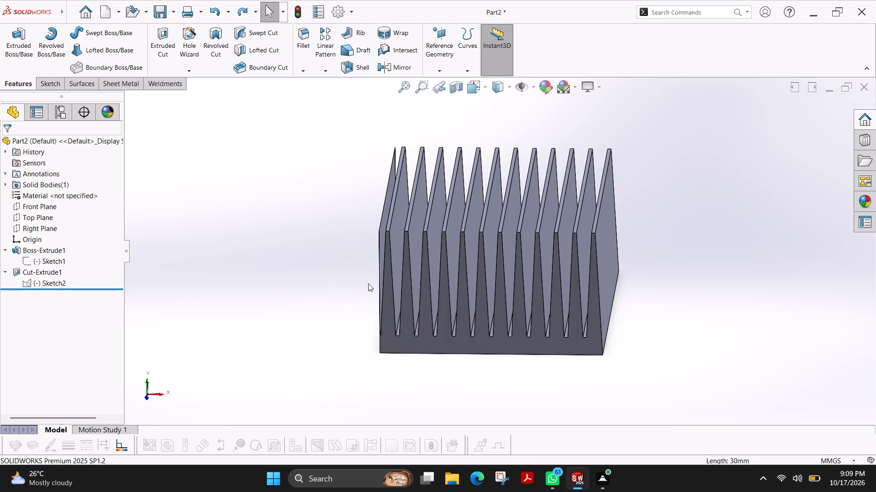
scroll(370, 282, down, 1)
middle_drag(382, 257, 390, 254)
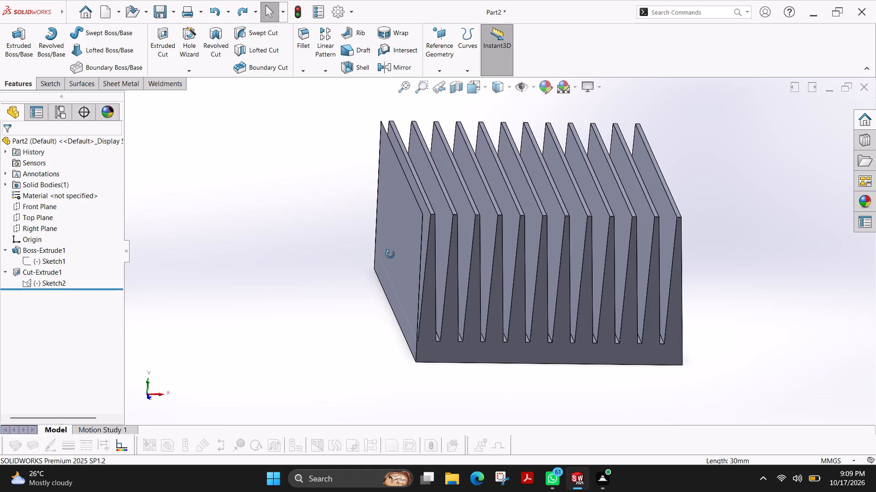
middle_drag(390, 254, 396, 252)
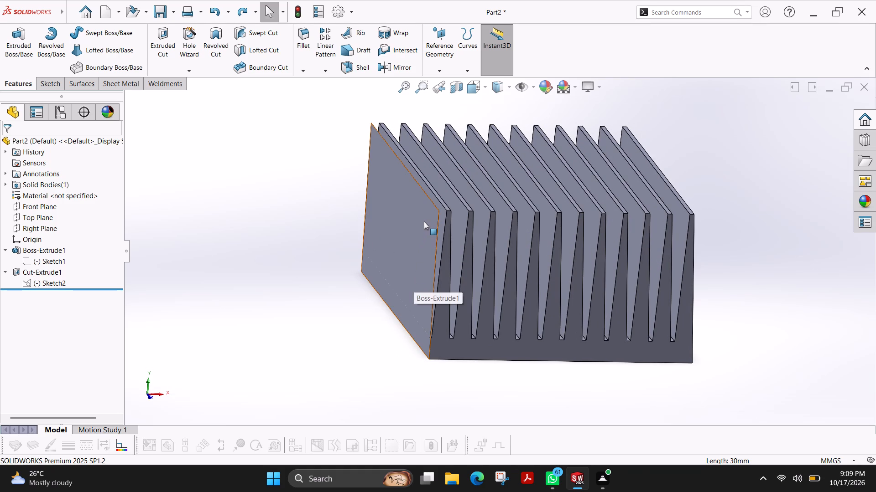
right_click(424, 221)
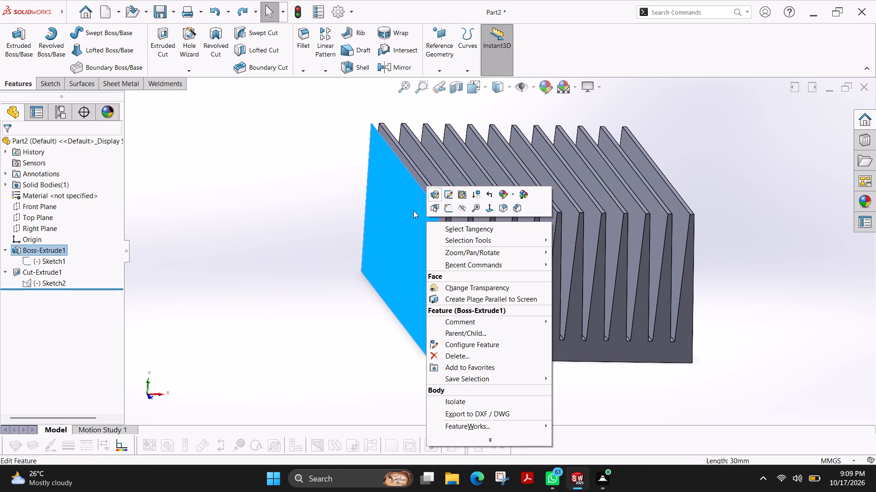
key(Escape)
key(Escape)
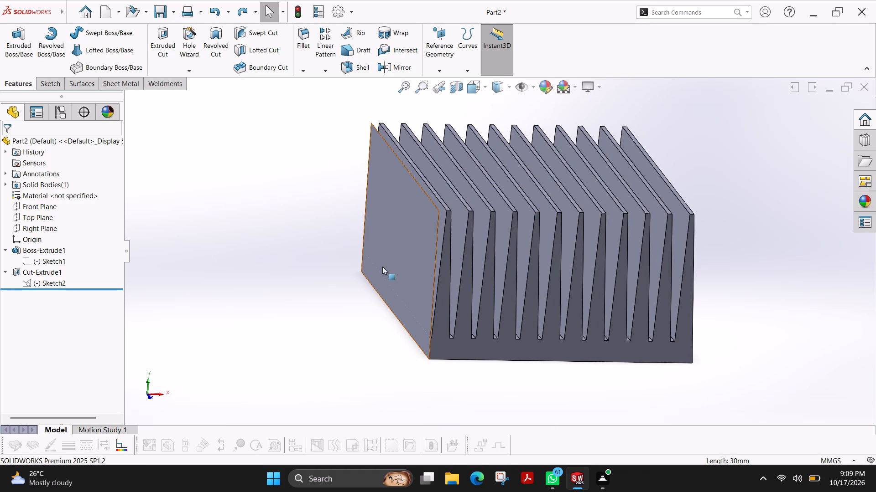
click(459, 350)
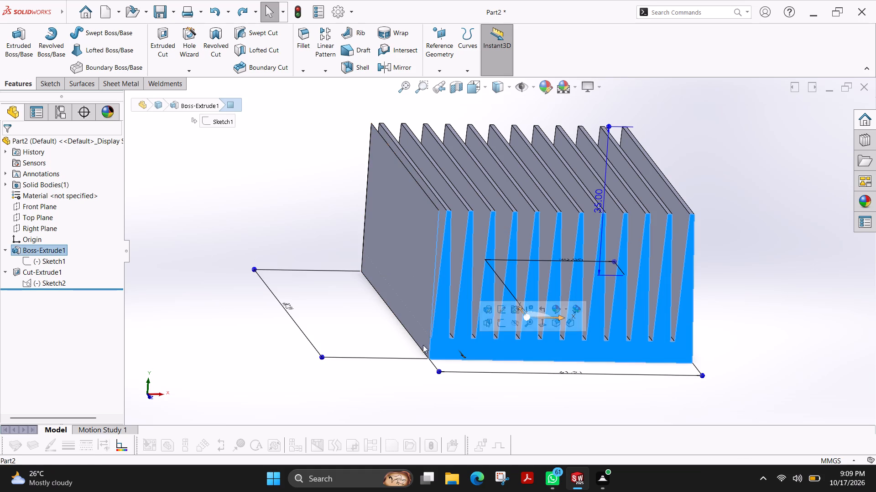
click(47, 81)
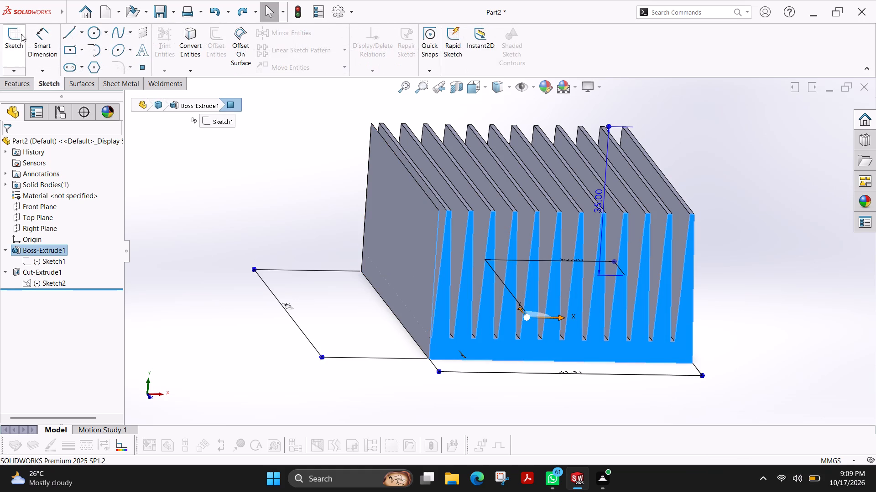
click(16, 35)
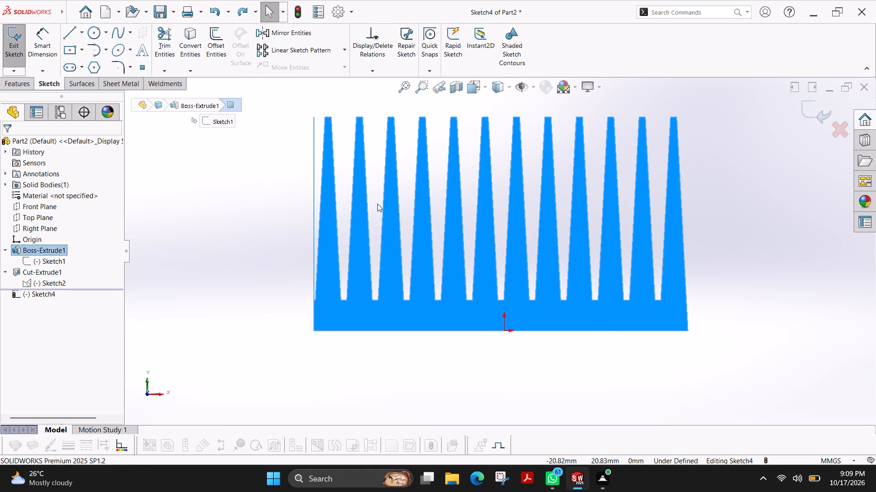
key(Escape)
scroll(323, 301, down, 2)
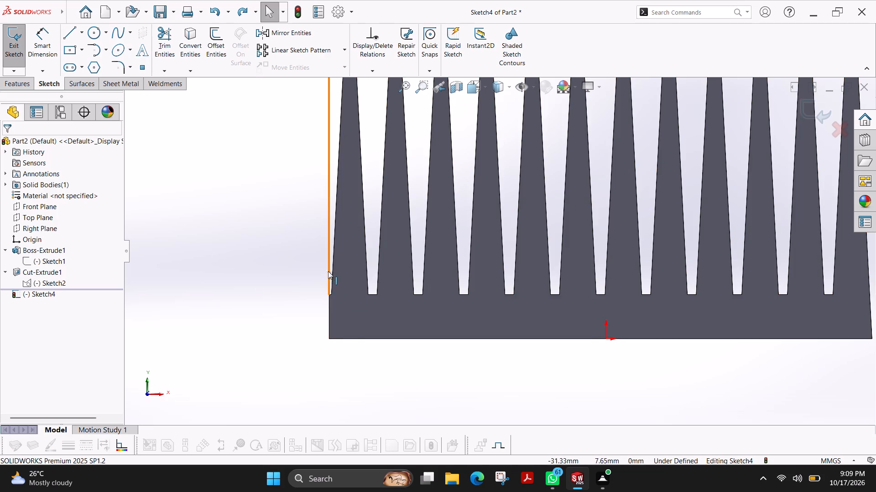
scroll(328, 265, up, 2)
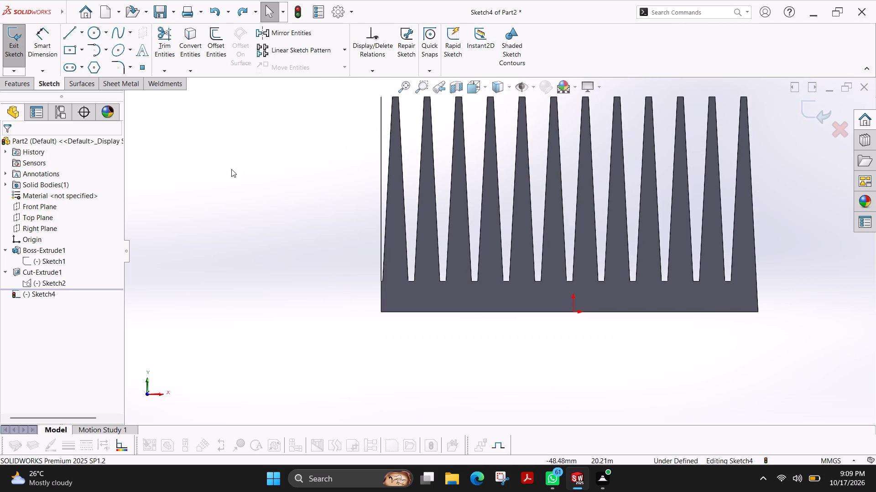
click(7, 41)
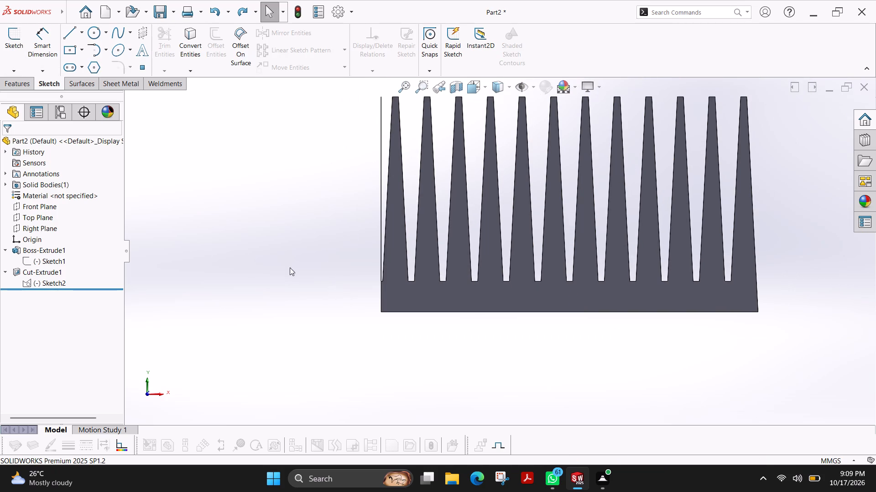
Sketch an 80 x 35 mm corner rectangle covering the whole outer side face of the leftmost thin wall.
ctrl+shift+middle_drag(276, 256, 289, 271)
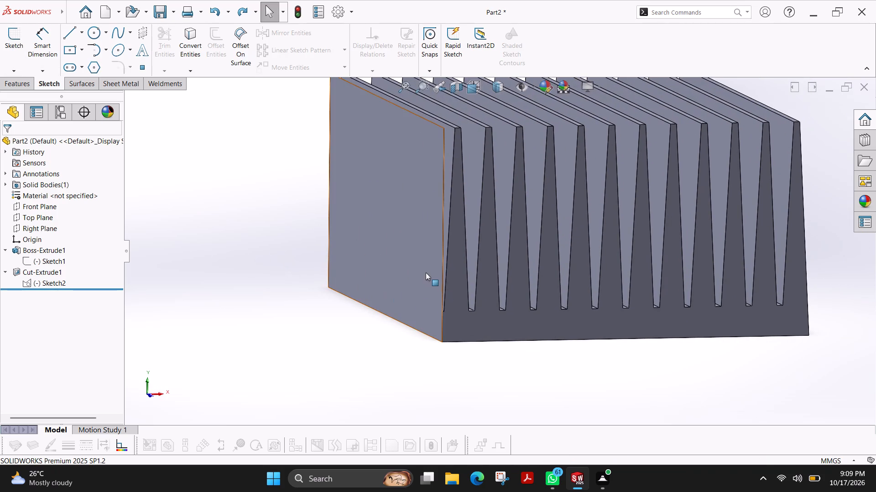
click(412, 236)
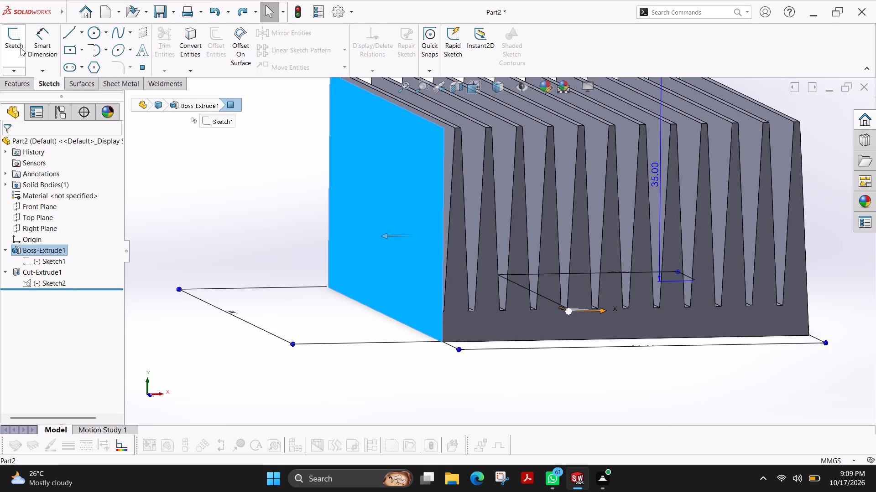
click(20, 47)
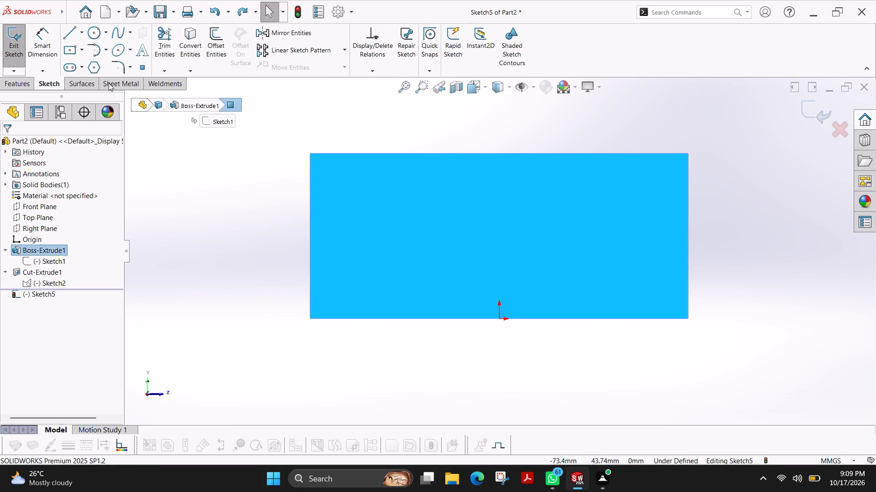
click(82, 54)
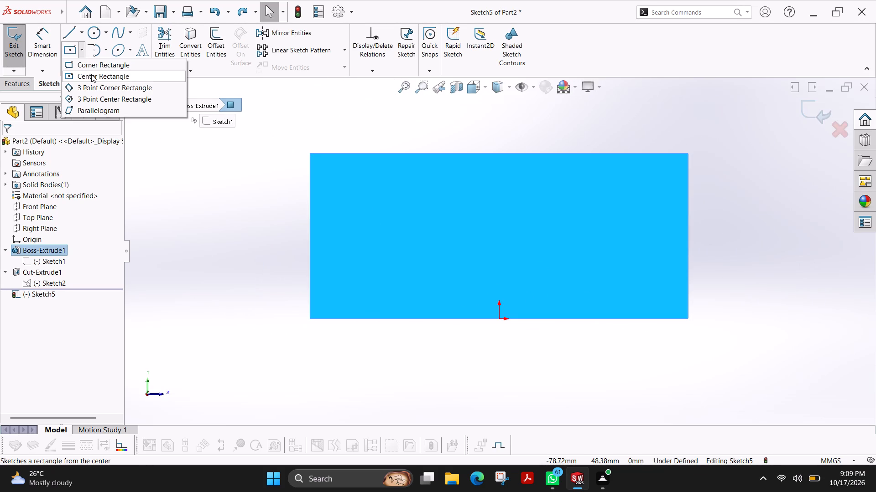
click(89, 67)
key(Escape)
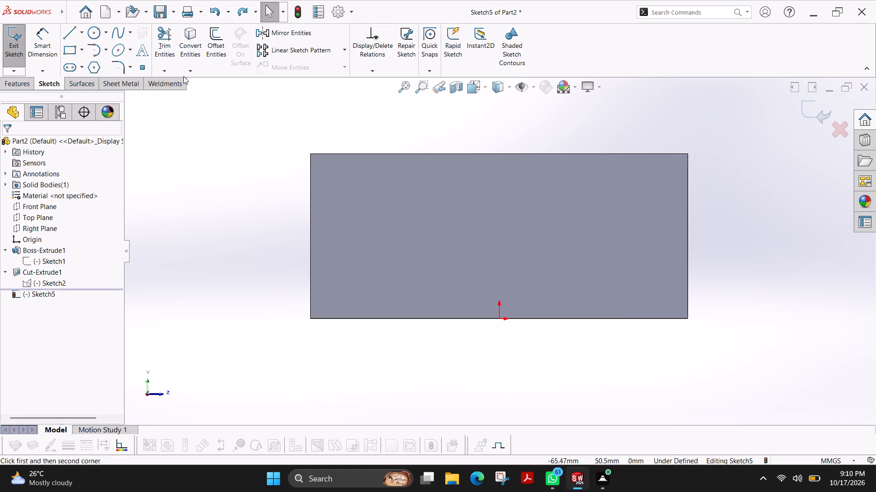
click(71, 53)
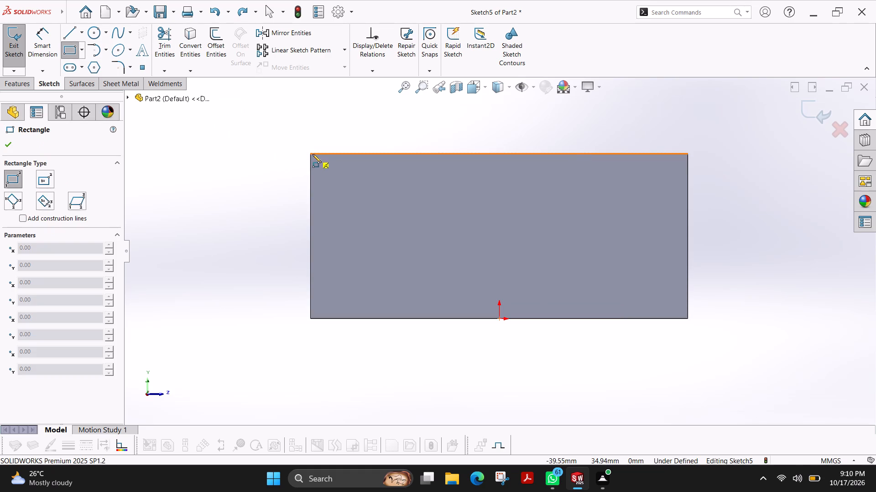
click(310, 154)
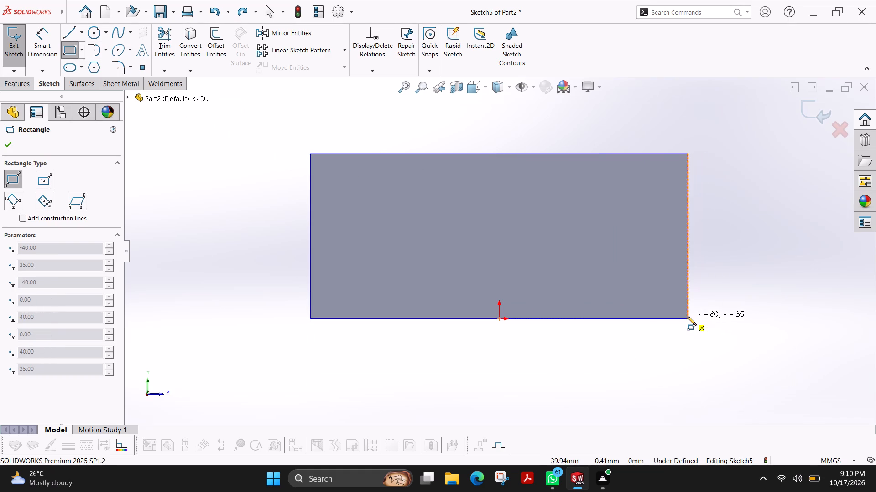
click(688, 318)
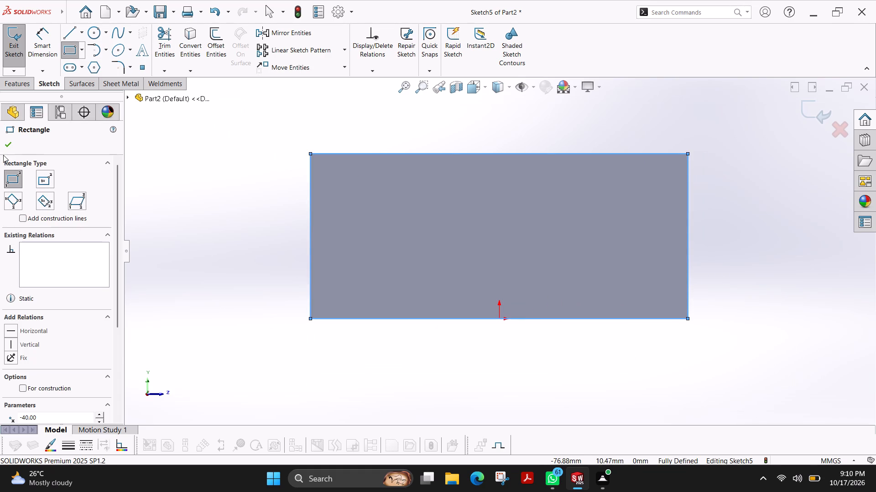
click(7, 146)
Set up a blind Extruded Cut of the rectangle into the block, trying depths of 1 mm and 0.5 mm before setting 0.25 mm.
ctrl+shift+middle_drag(732, 339, 659, 369)
scroll(334, 331, down, 1)
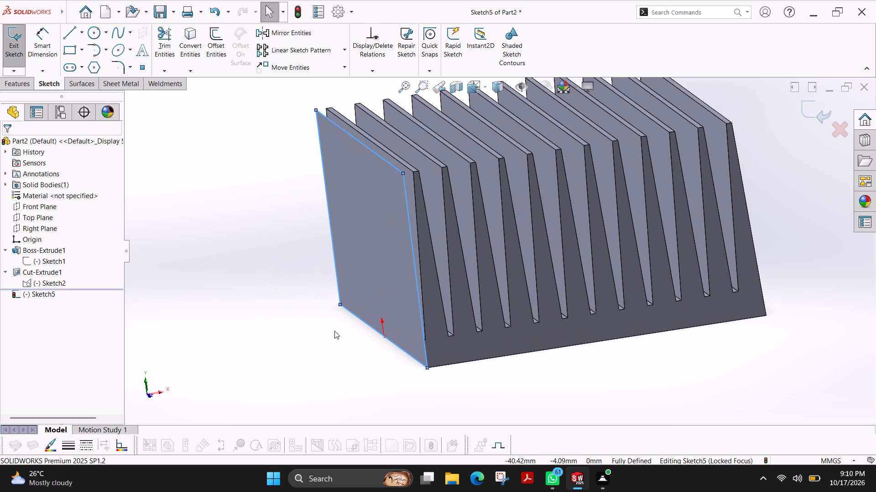
scroll(477, 284, down, 1)
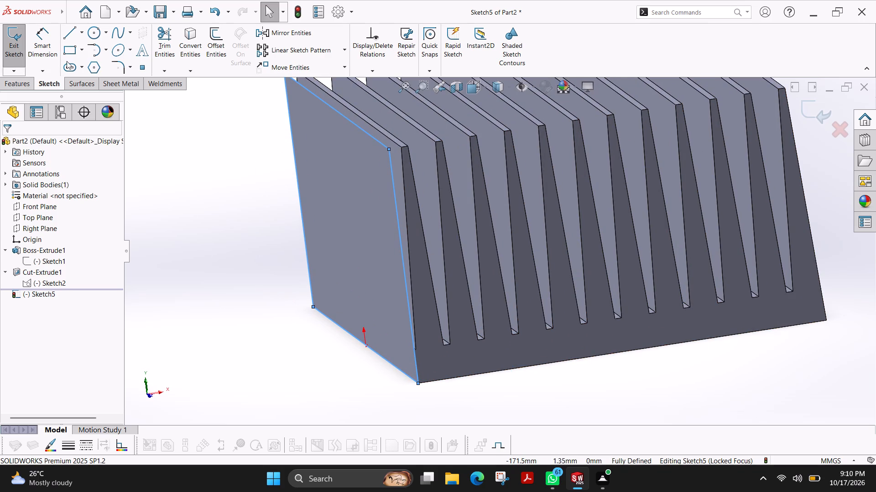
click(20, 82)
click(162, 35)
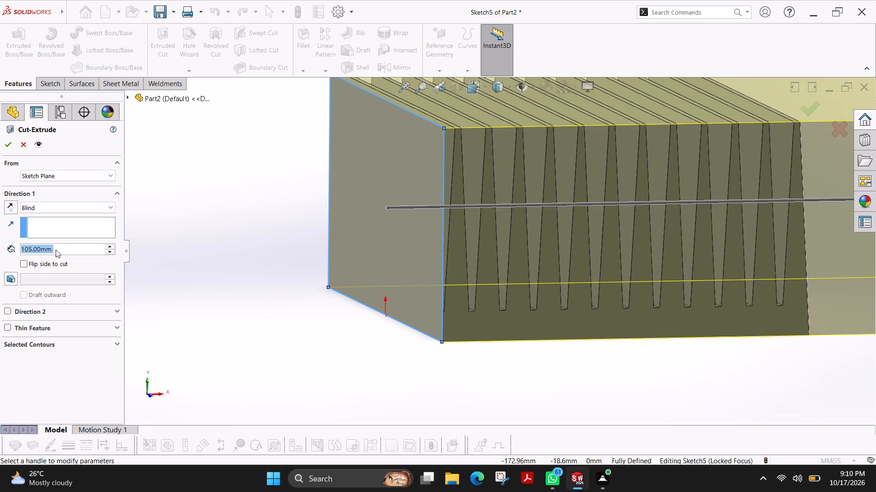
click(110, 252)
double_click(82, 251)
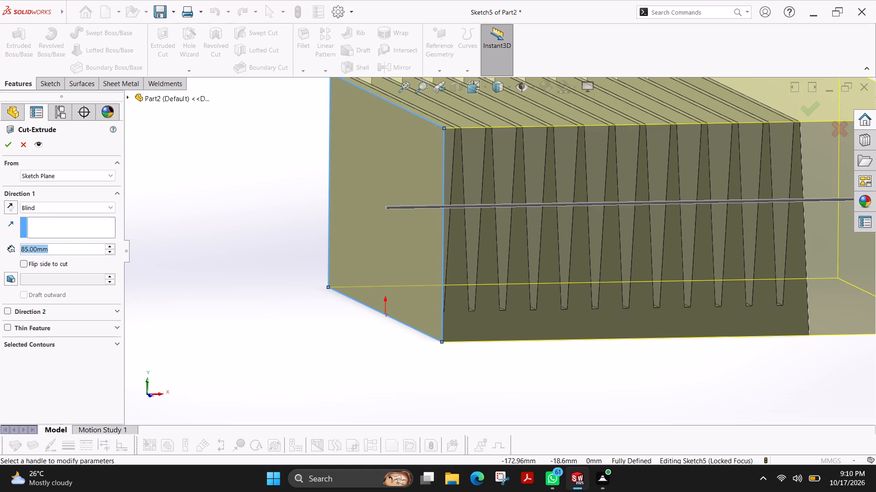
key(1)
key(Return)
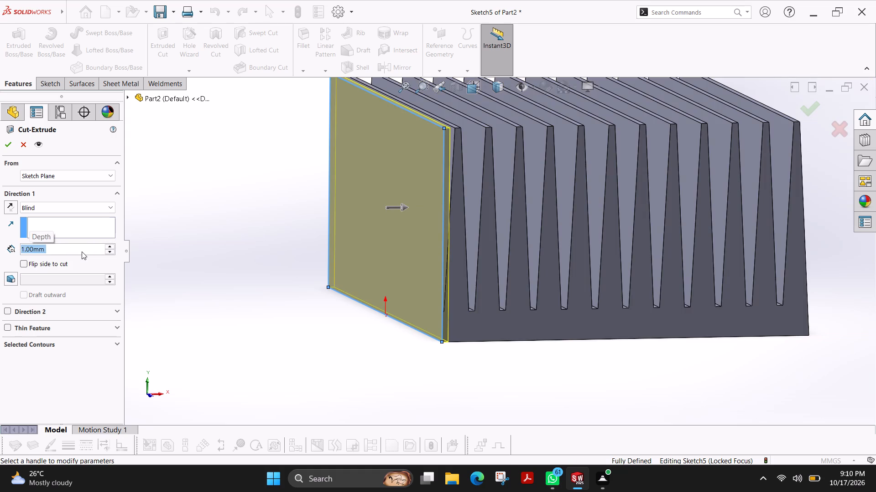
double_click(82, 251)
text(0.5)
key(Return)
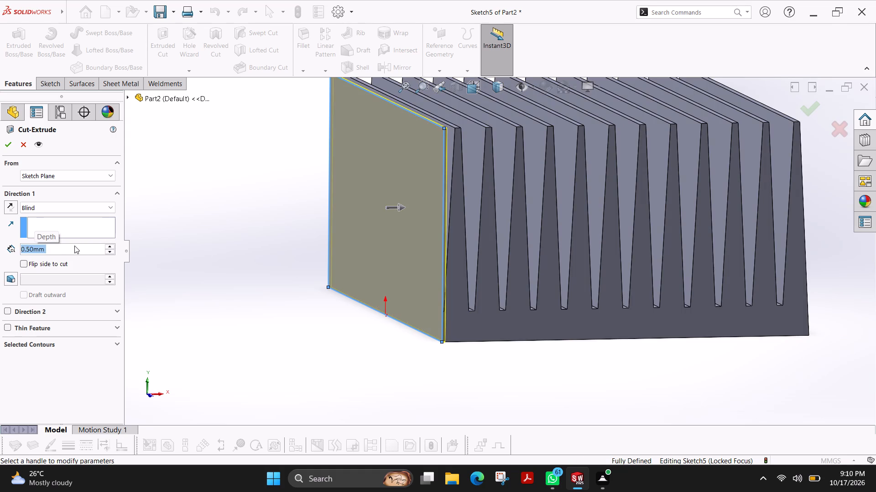
double_click(74, 246)
text(0.25)
key(Return)
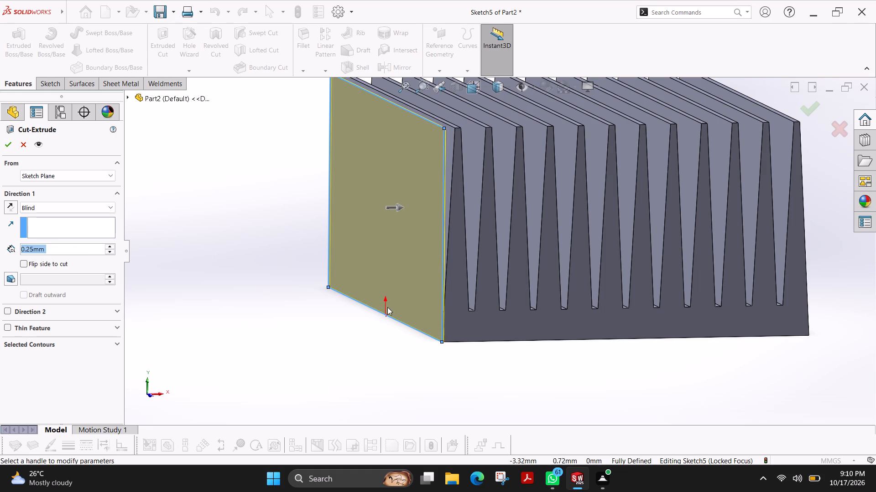
Examine the cut preview up close at the block's lower front corner, comparing its depth with the thin wall and the adjoining fin.
ctrl+shift+middle_drag(475, 335, 470, 337)
scroll(449, 326, down, 3)
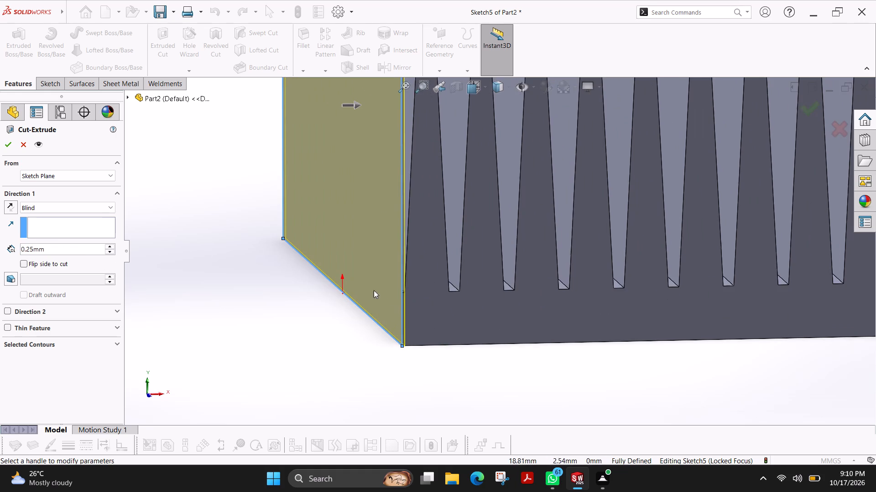
scroll(394, 290, down, 2)
ctrl+shift+middle_drag(485, 316, 469, 323)
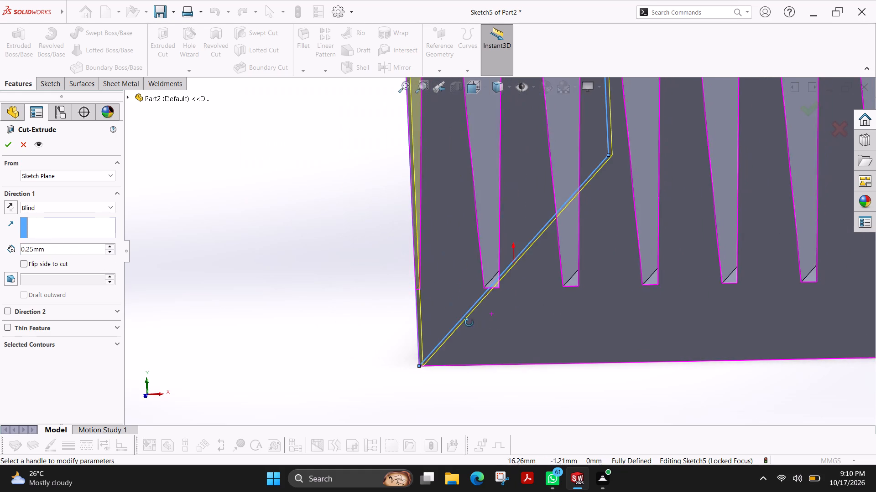
ctrl+shift+middle_drag(469, 323, 484, 323)
scroll(484, 323, down, 3)
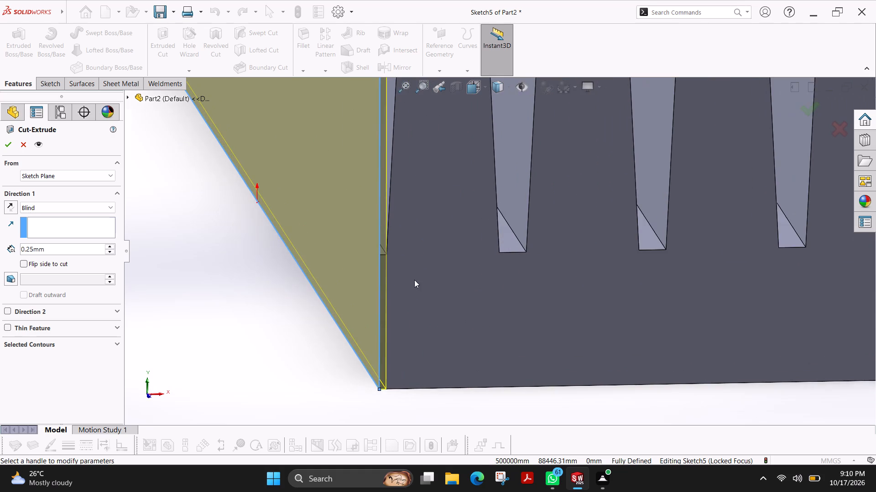
scroll(412, 277, down, 2)
scroll(381, 248, down, 4)
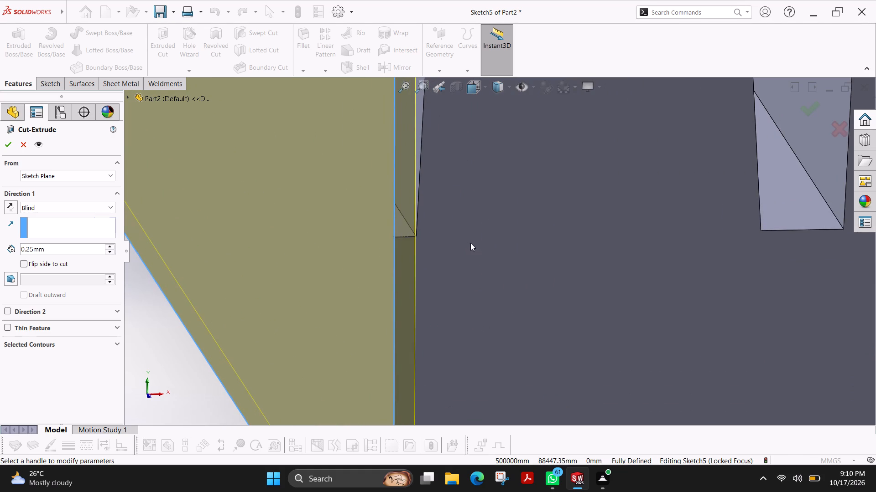
ctrl+shift+middle_drag(477, 239, 471, 241)
ctrl+shift+middle_click(471, 241)
scroll(471, 241, up, 1)
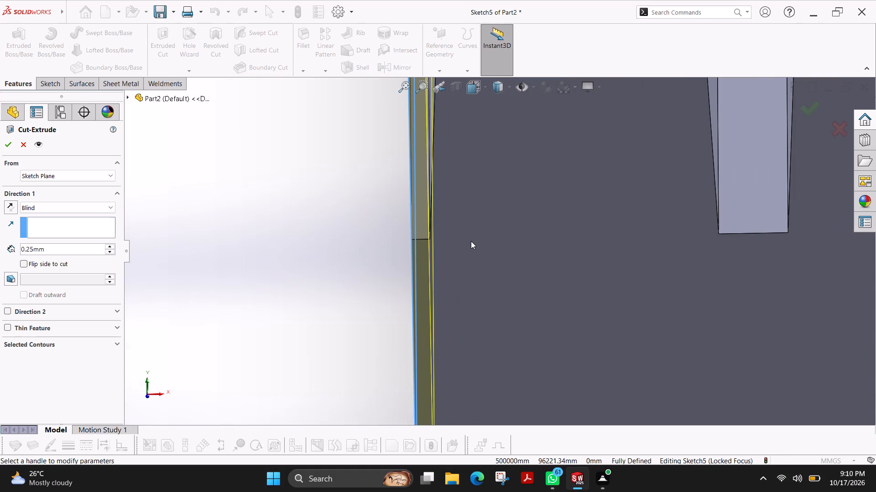
scroll(476, 284, up, 5)
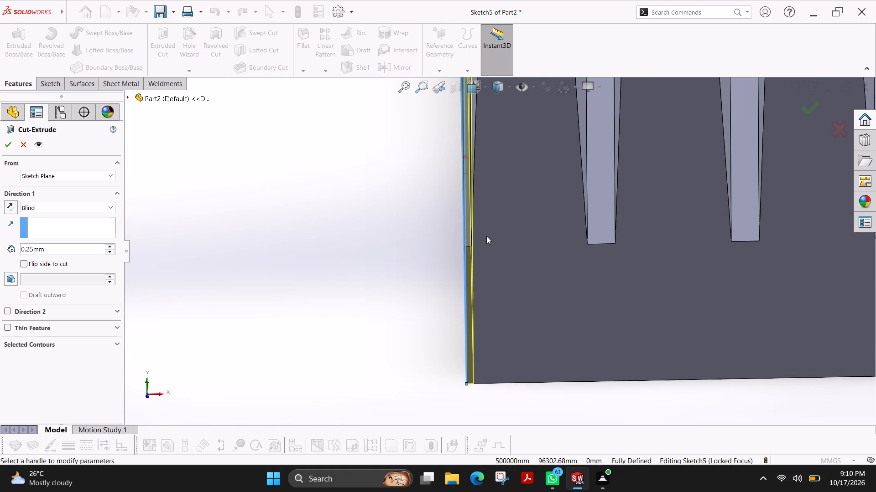
scroll(486, 236, up, 11)
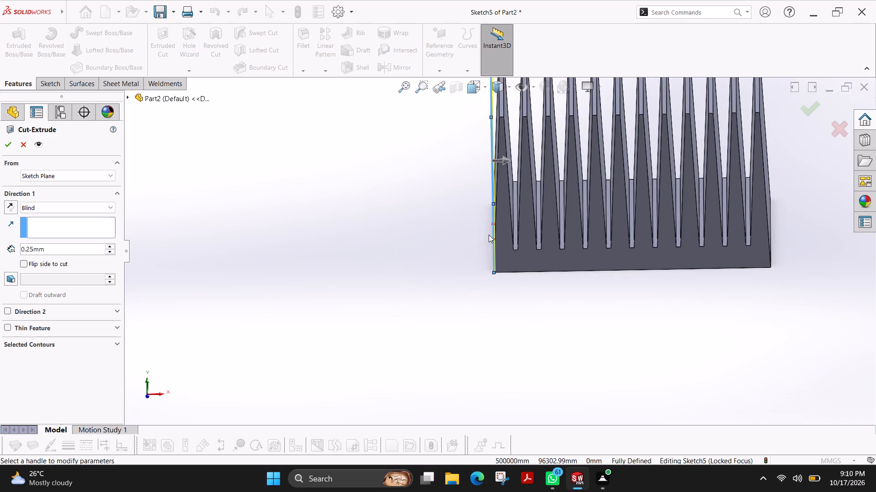
scroll(501, 239, down, 9)
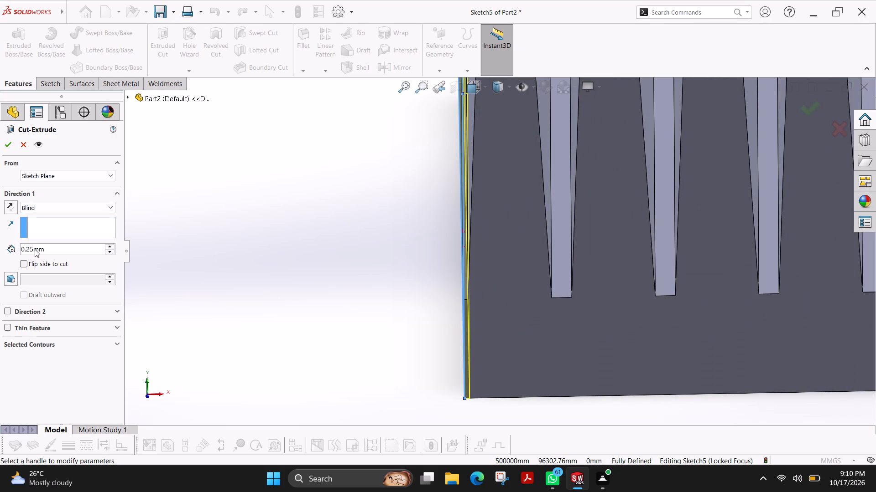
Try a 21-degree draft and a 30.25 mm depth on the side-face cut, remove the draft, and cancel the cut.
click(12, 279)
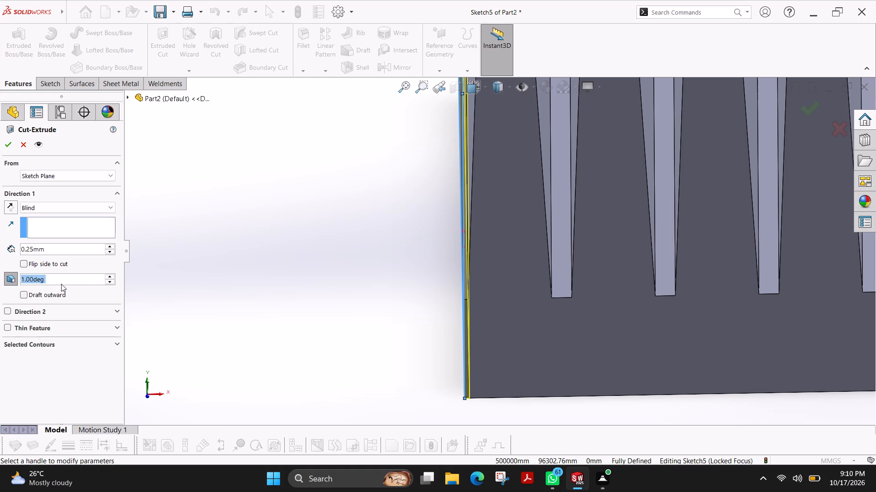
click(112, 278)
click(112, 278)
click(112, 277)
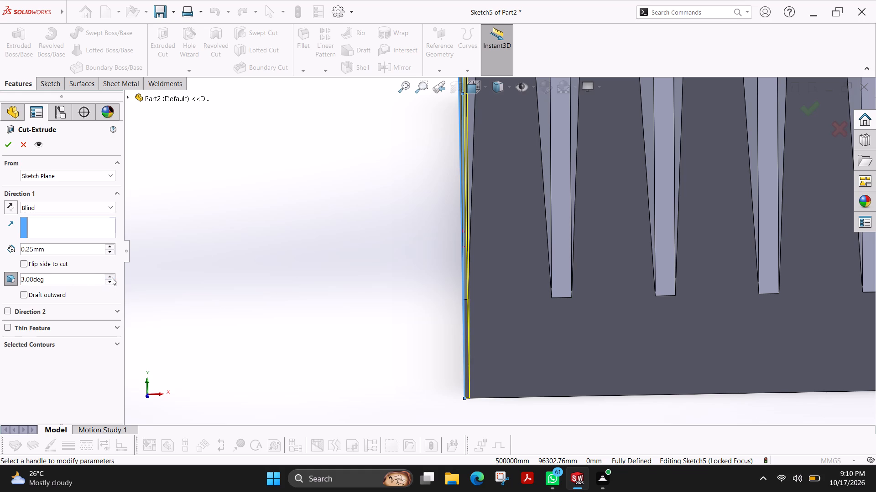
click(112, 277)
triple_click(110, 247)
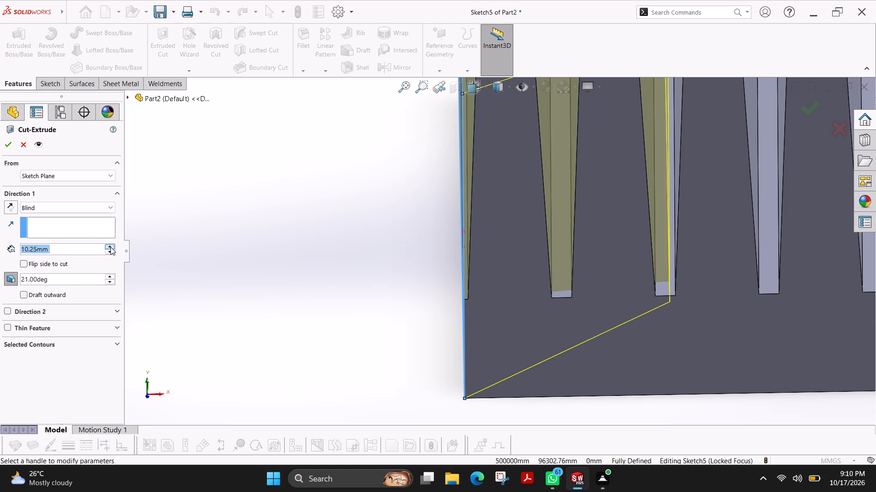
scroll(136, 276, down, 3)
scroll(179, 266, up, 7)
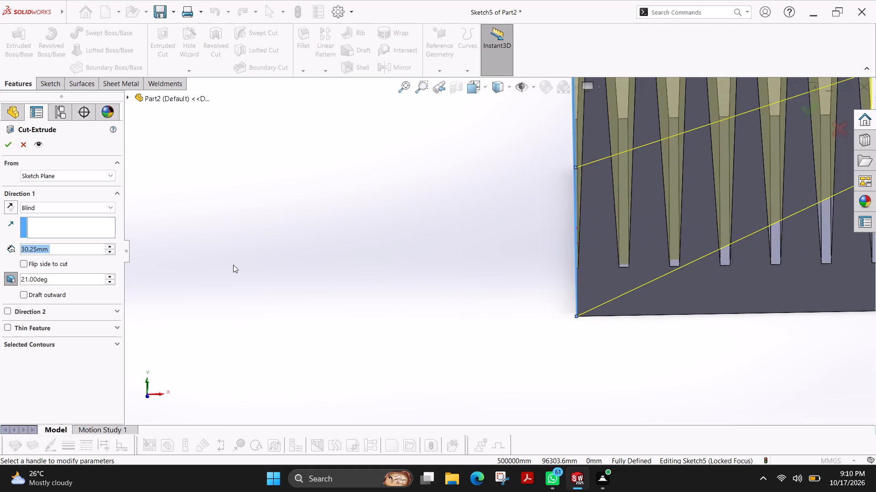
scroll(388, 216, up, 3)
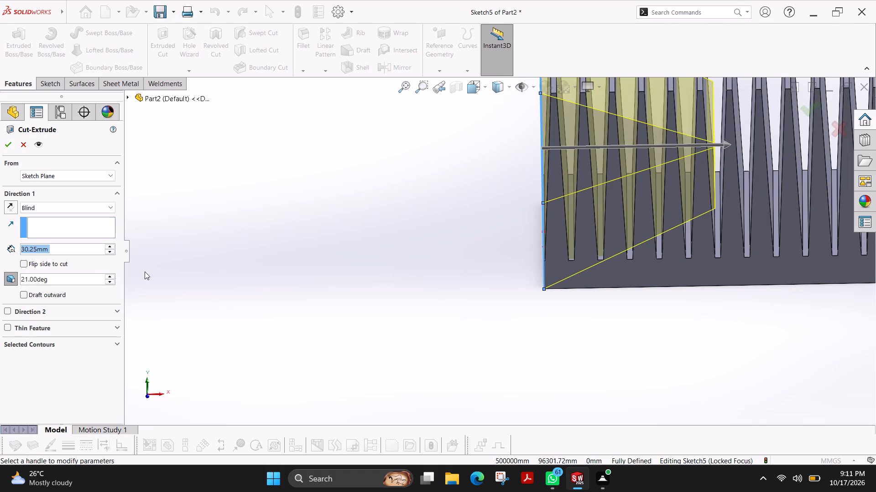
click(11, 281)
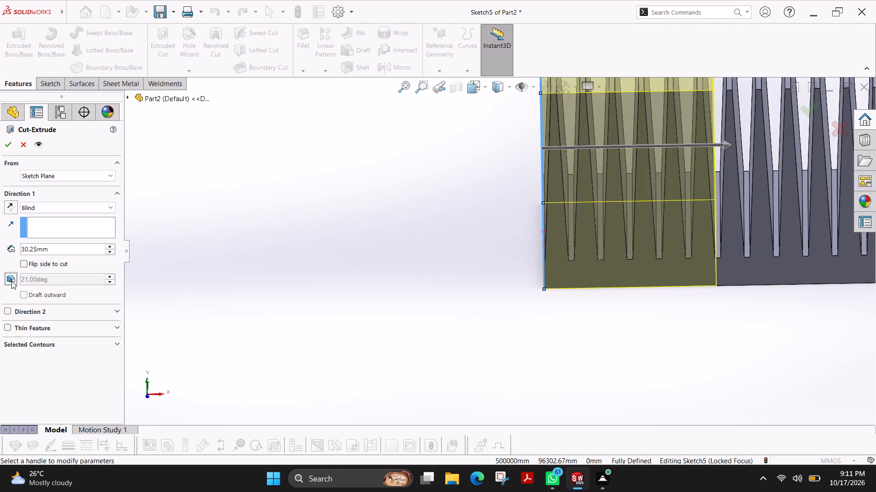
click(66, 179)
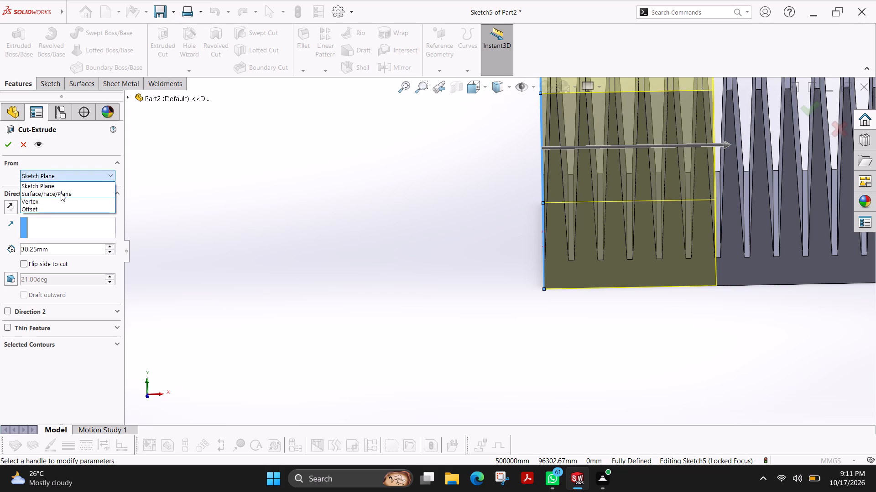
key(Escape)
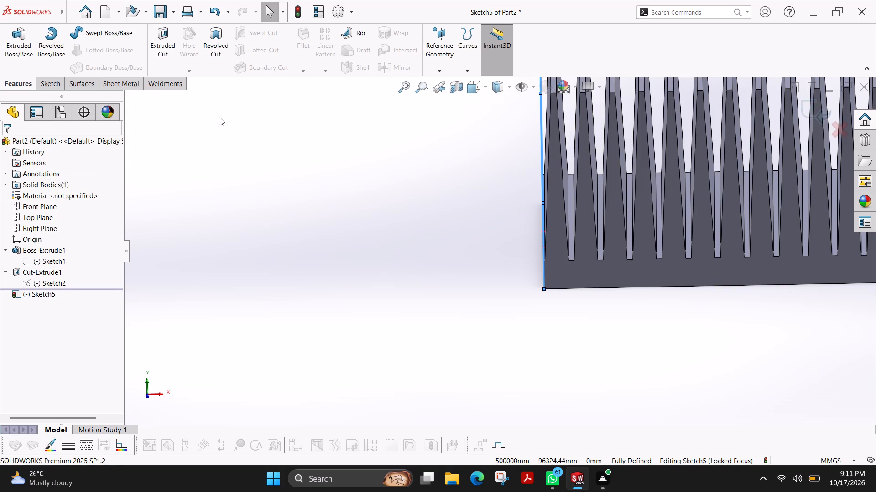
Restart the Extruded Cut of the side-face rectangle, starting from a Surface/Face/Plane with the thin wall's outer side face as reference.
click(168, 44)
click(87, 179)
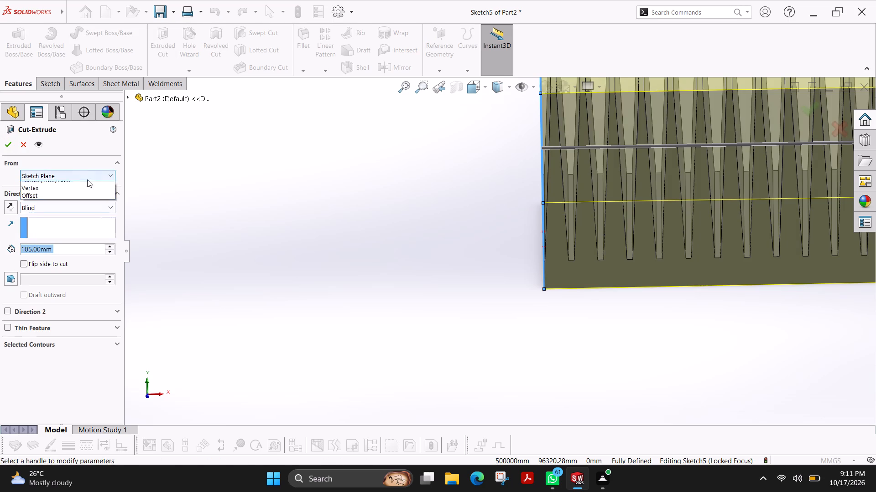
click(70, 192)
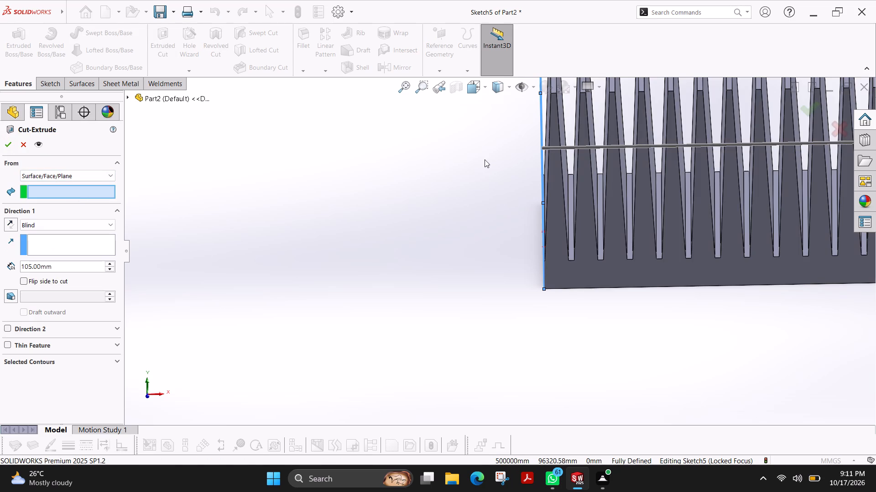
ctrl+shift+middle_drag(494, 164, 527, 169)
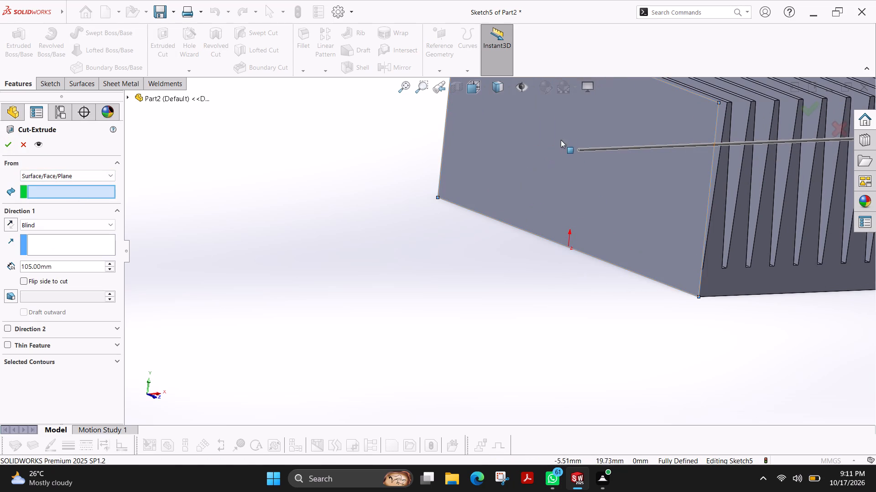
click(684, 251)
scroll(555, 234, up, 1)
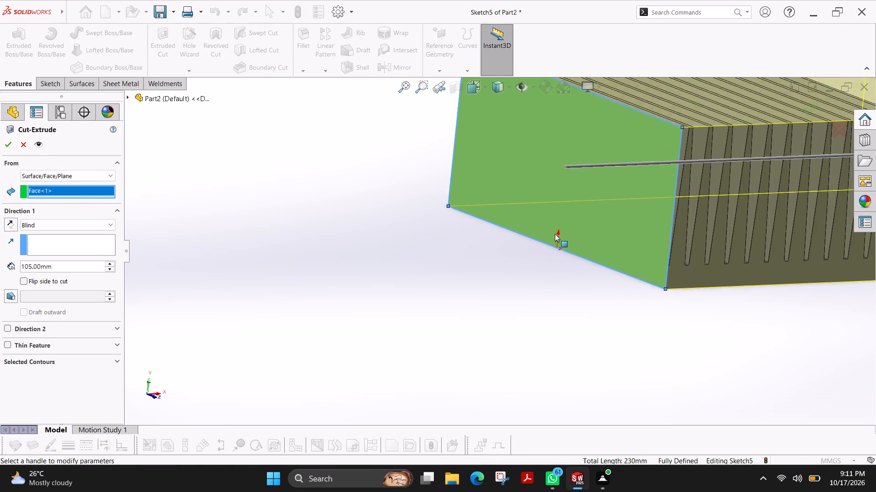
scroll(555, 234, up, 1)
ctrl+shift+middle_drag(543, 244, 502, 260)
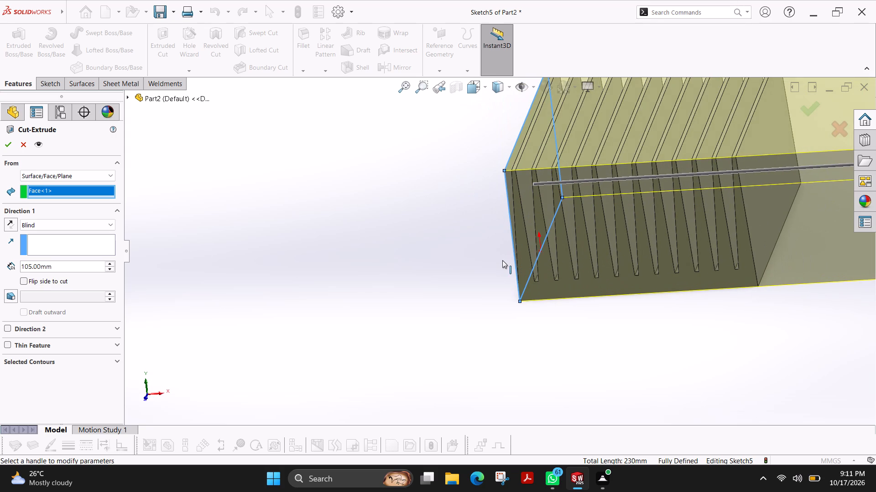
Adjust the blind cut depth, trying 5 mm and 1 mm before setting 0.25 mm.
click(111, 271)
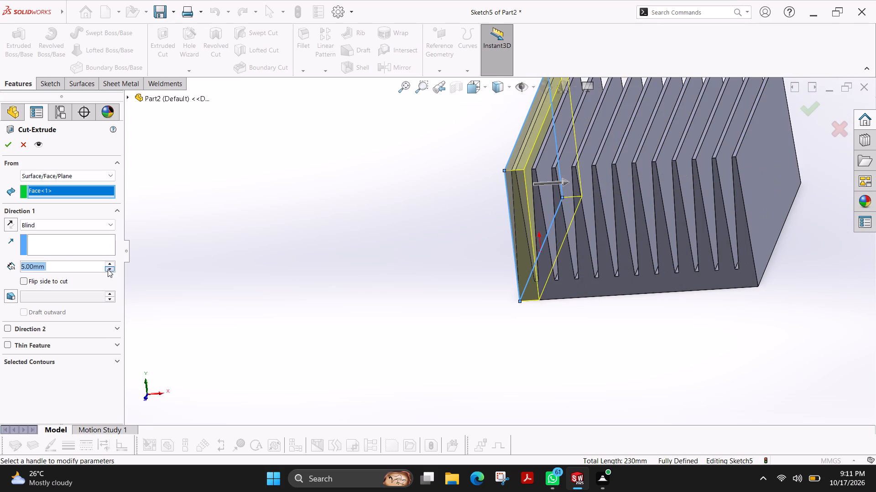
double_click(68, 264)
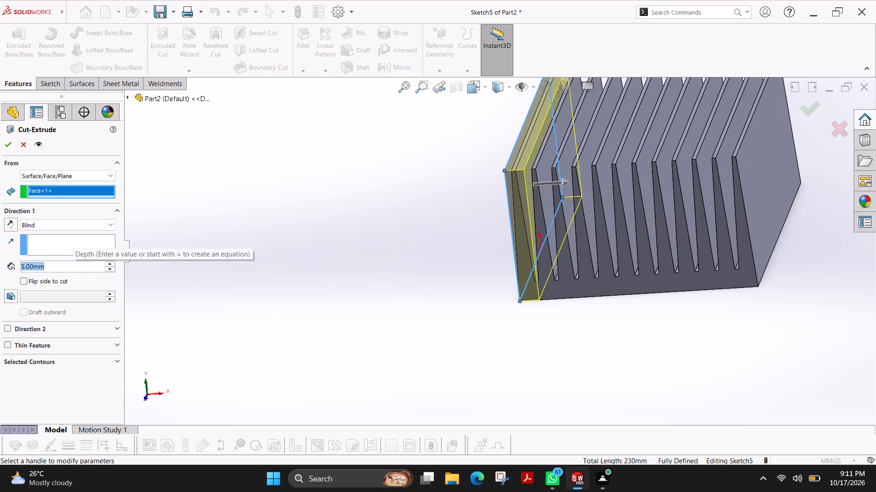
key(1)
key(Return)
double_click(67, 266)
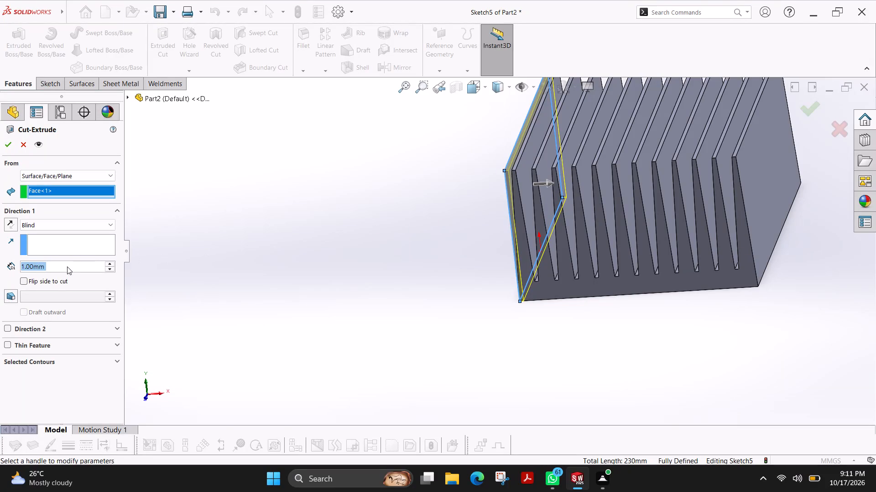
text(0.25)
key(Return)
Examine the cut preview from several angles at the block's lower front corner, comparing its depth with the thin wall.
scroll(537, 280, up, 3)
scroll(530, 276, down, 4)
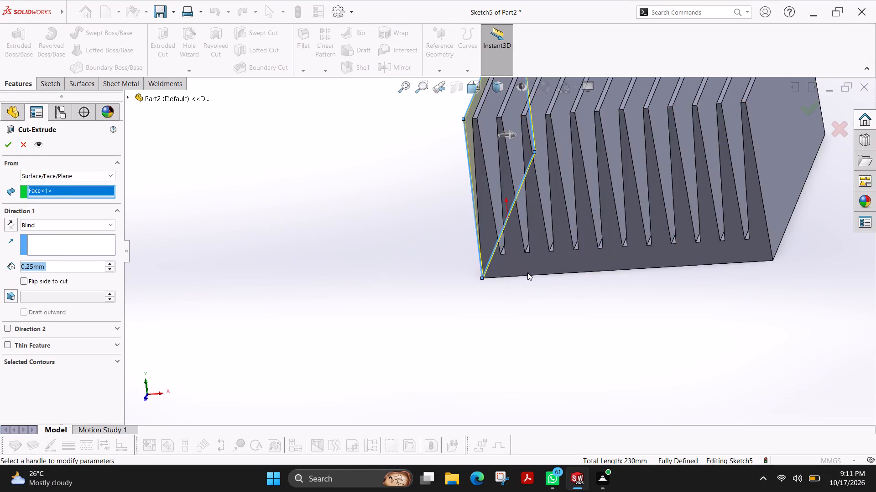
scroll(527, 272, down, 8)
scroll(388, 250, down, 3)
scroll(451, 264, down, 2)
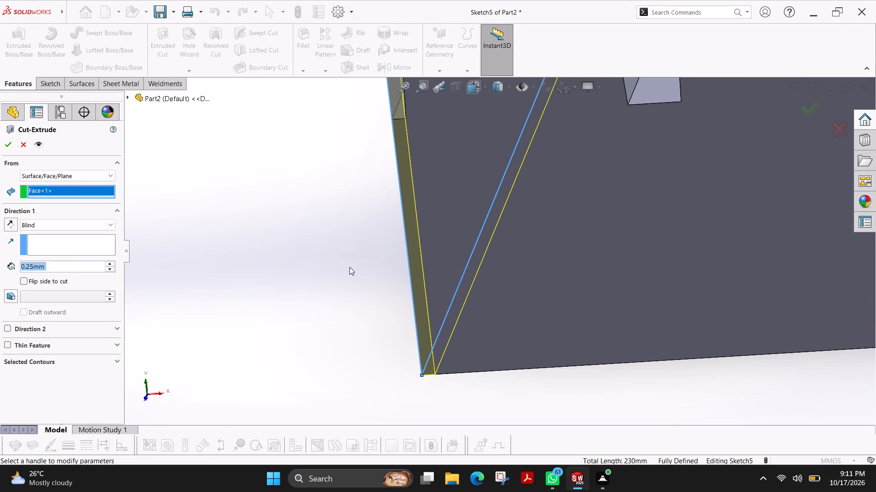
ctrl+shift+middle_drag(360, 245, 383, 235)
ctrl+shift+middle_click(383, 235)
ctrl+shift+middle_drag(383, 235, 368, 217)
ctrl+shift+middle_click(367, 217)
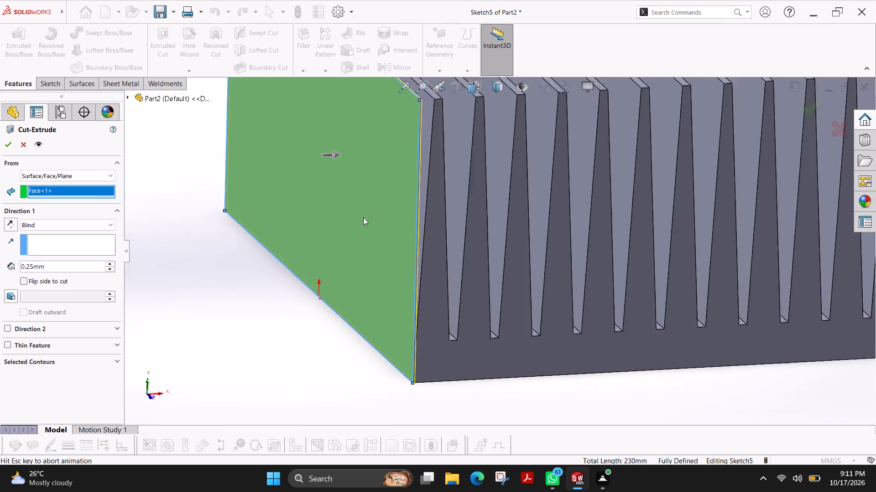
scroll(408, 323, down, 7)
scroll(391, 324, up, 2)
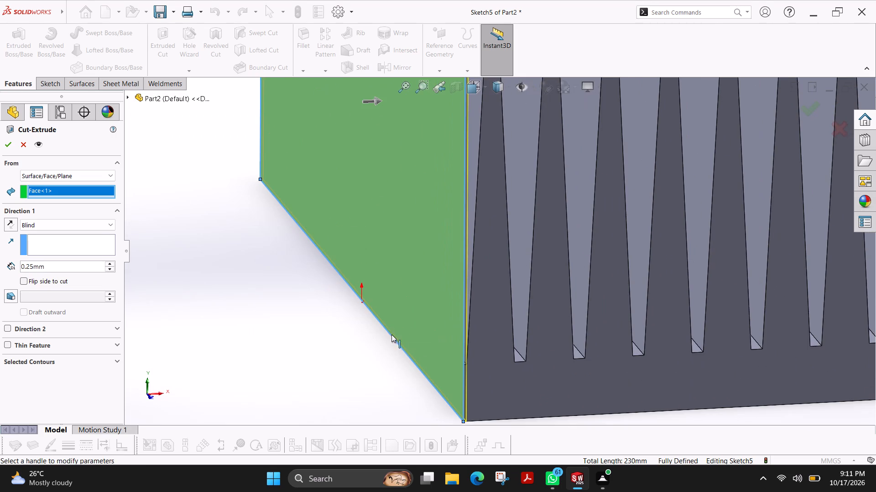
ctrl+shift+middle_drag(386, 328, 377, 296)
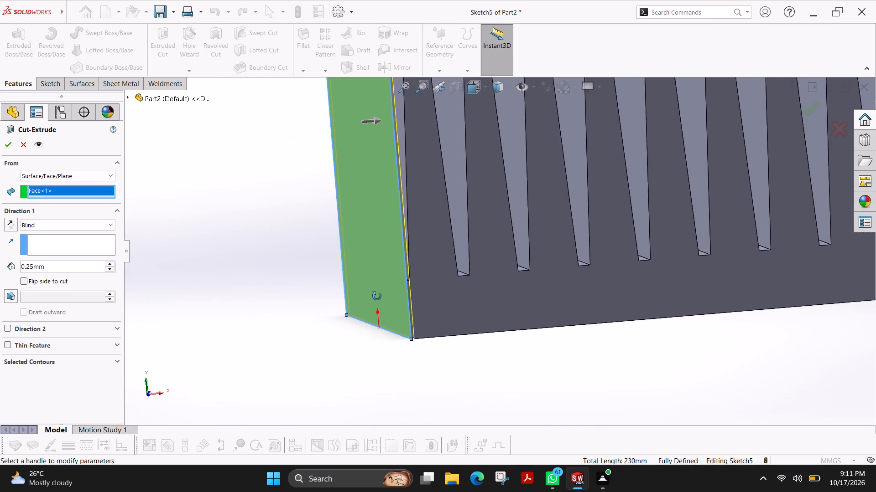
ctrl+shift+middle_drag(377, 296, 370, 306)
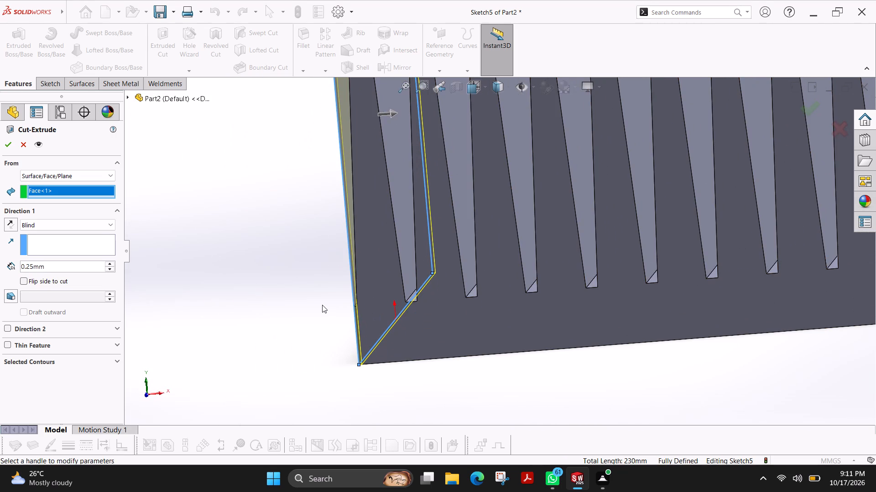
scroll(329, 302, down, 3)
ctrl+shift+middle_click(333, 302)
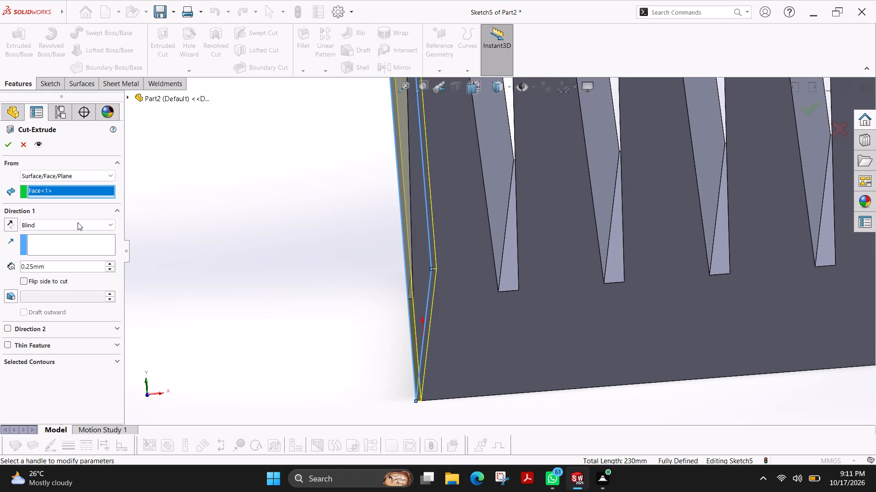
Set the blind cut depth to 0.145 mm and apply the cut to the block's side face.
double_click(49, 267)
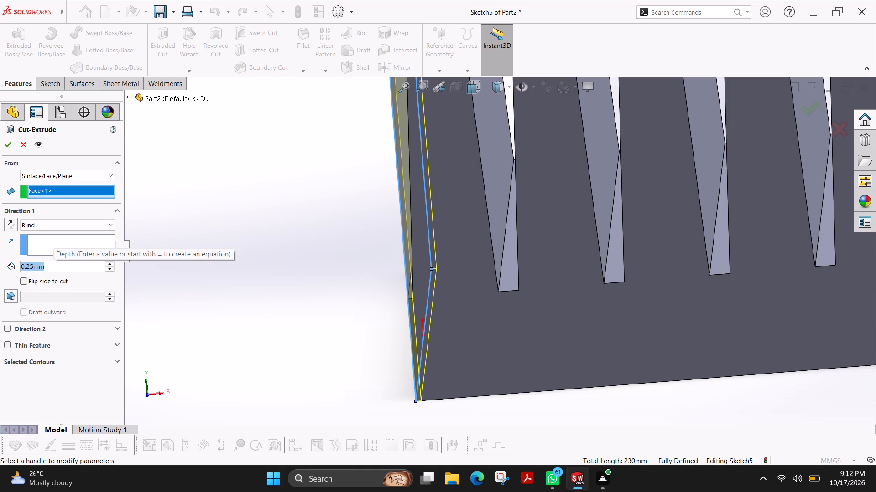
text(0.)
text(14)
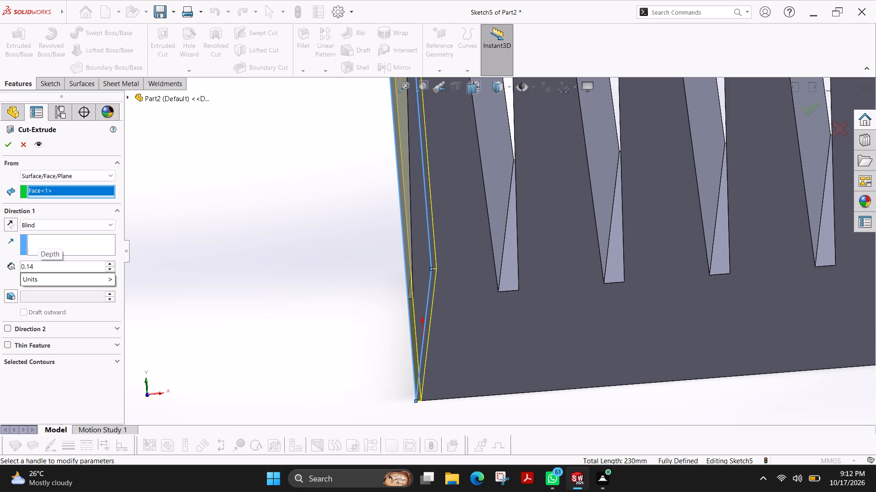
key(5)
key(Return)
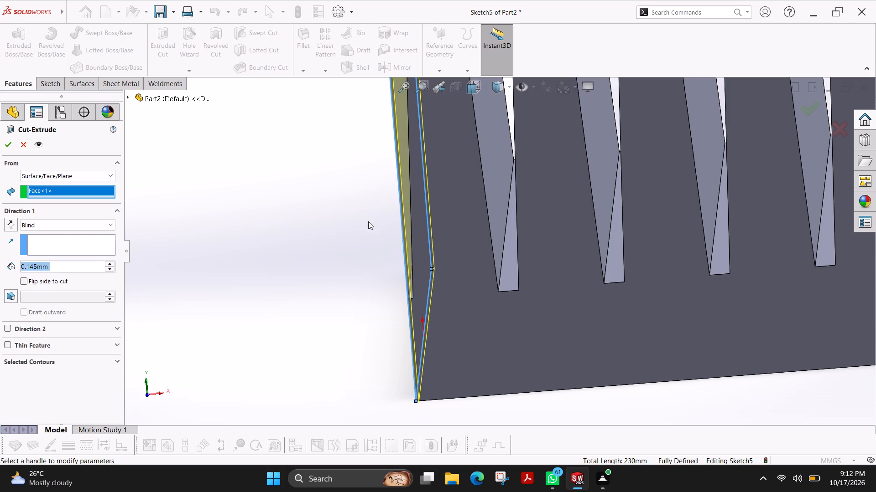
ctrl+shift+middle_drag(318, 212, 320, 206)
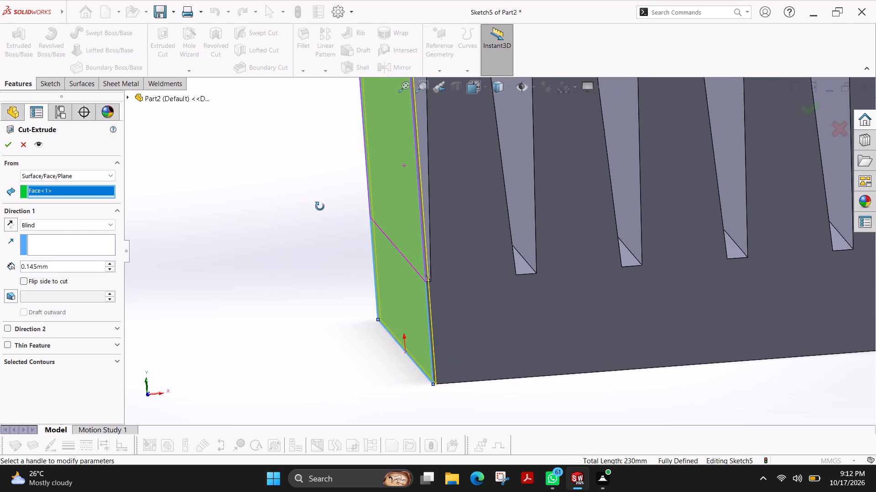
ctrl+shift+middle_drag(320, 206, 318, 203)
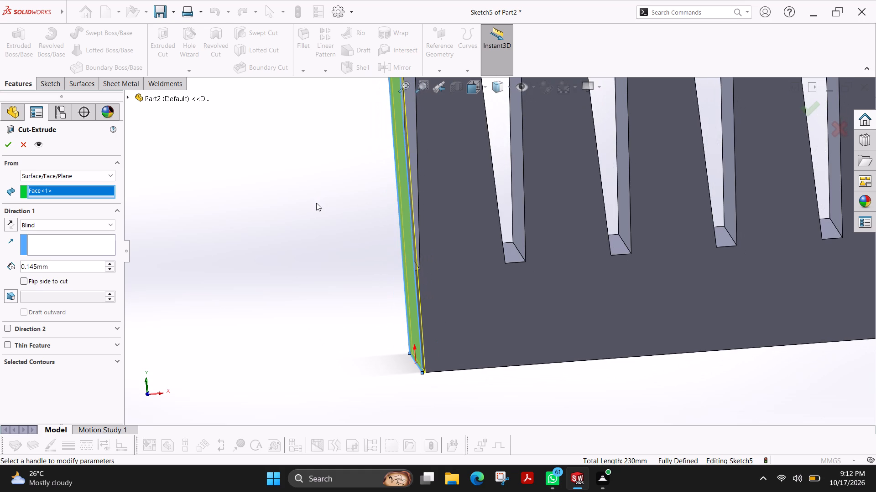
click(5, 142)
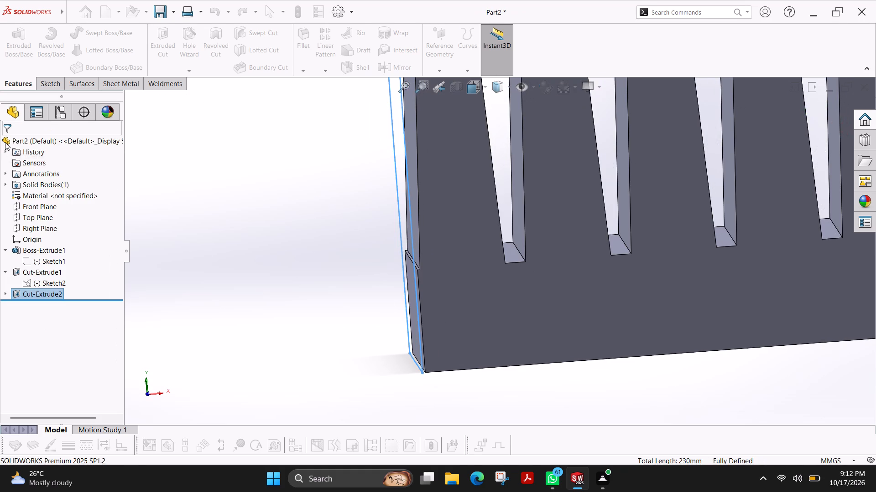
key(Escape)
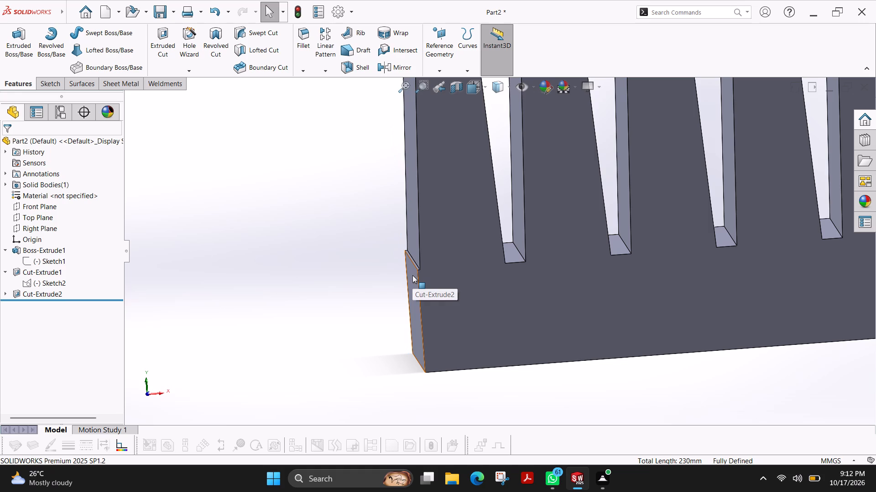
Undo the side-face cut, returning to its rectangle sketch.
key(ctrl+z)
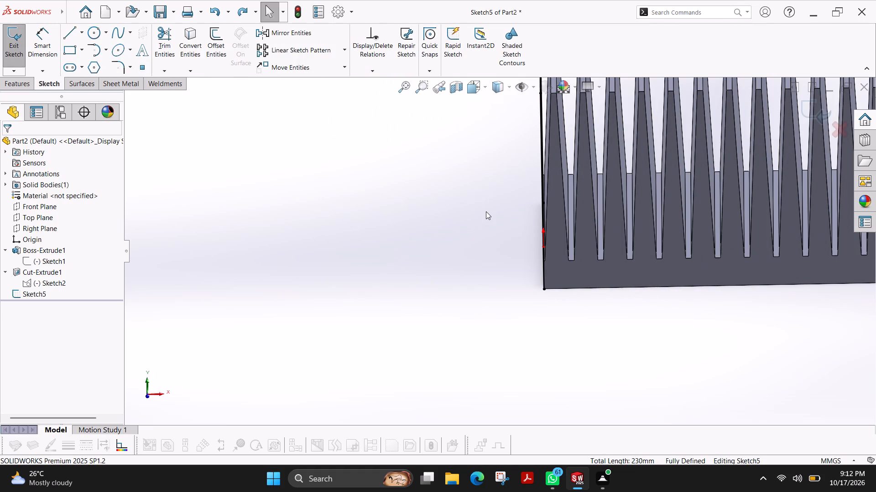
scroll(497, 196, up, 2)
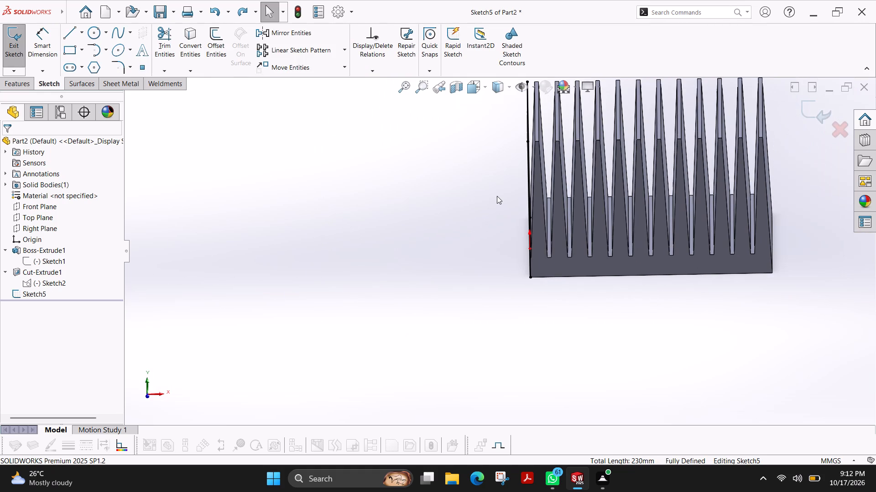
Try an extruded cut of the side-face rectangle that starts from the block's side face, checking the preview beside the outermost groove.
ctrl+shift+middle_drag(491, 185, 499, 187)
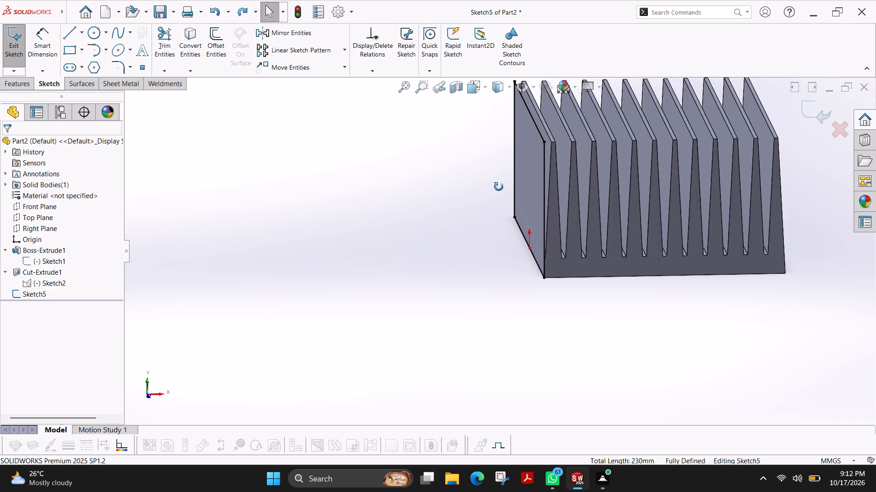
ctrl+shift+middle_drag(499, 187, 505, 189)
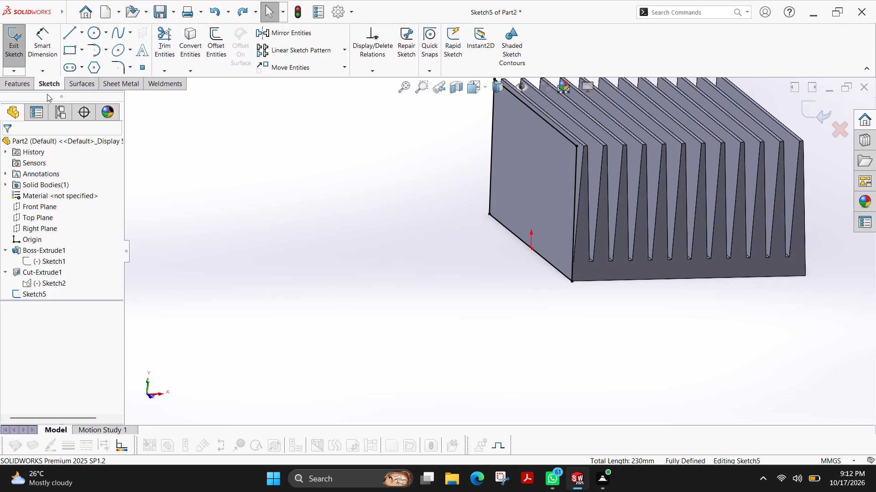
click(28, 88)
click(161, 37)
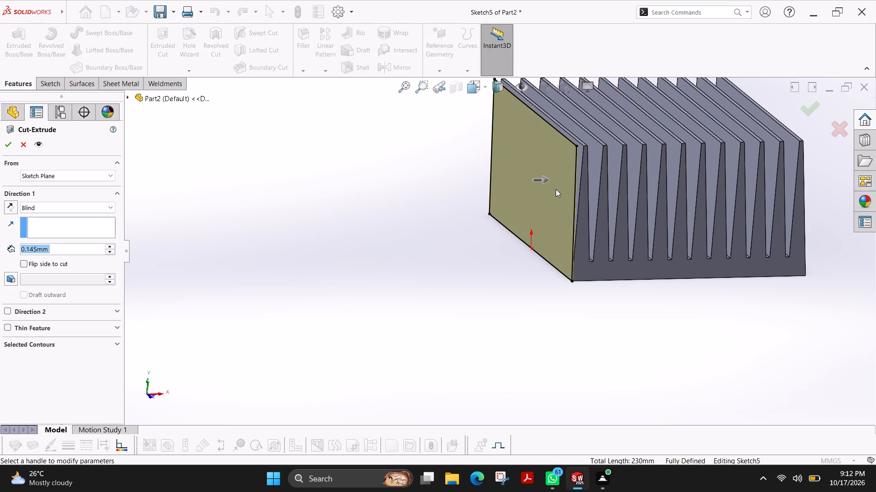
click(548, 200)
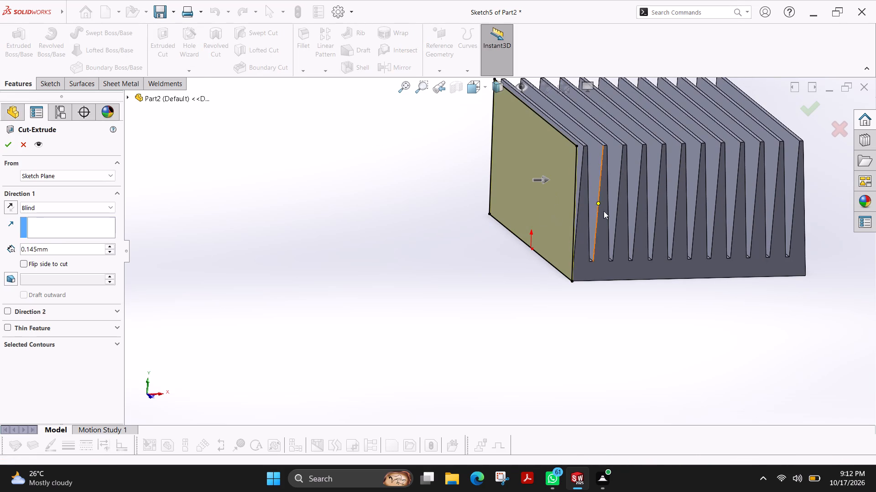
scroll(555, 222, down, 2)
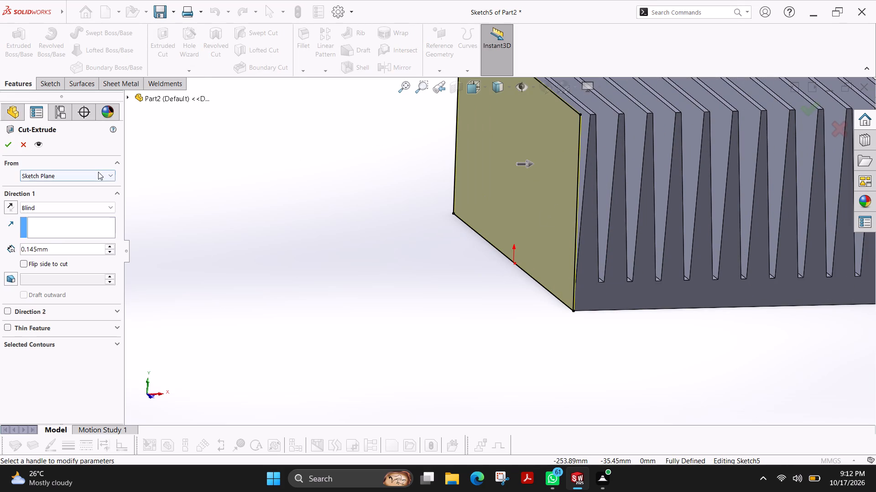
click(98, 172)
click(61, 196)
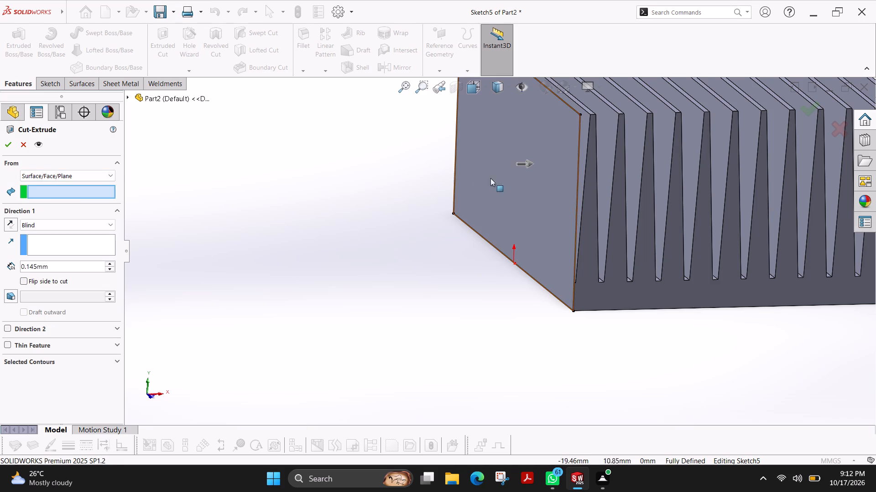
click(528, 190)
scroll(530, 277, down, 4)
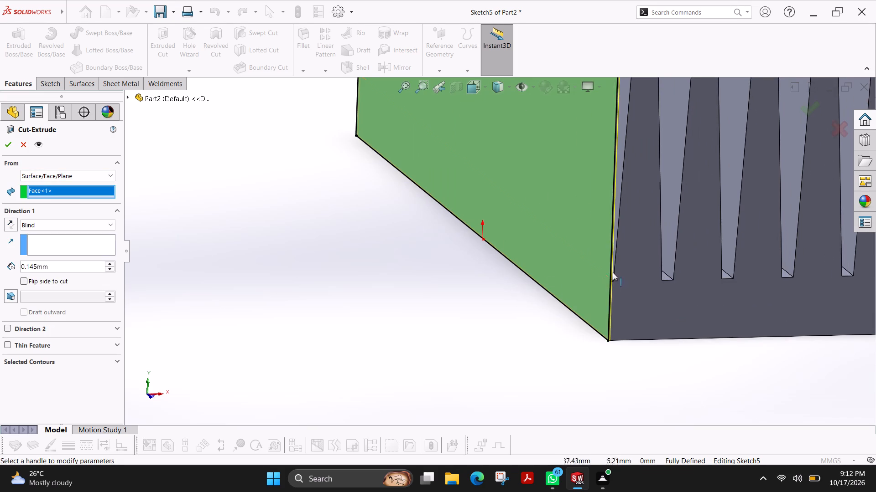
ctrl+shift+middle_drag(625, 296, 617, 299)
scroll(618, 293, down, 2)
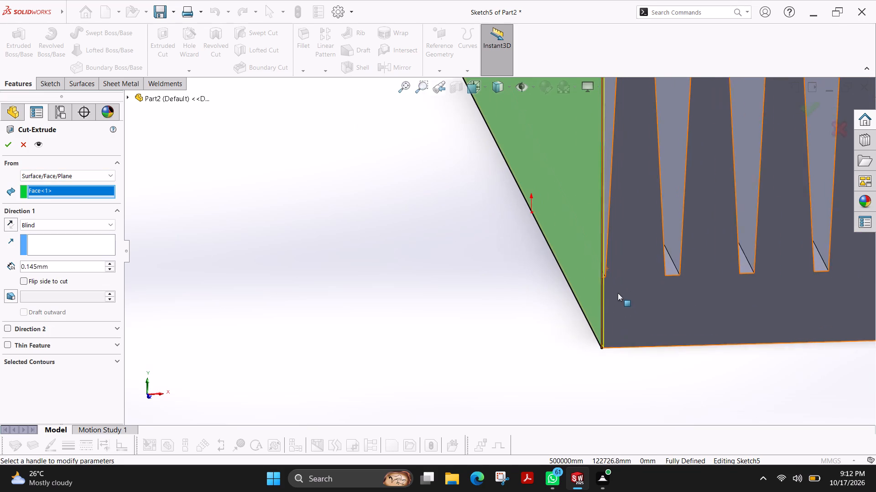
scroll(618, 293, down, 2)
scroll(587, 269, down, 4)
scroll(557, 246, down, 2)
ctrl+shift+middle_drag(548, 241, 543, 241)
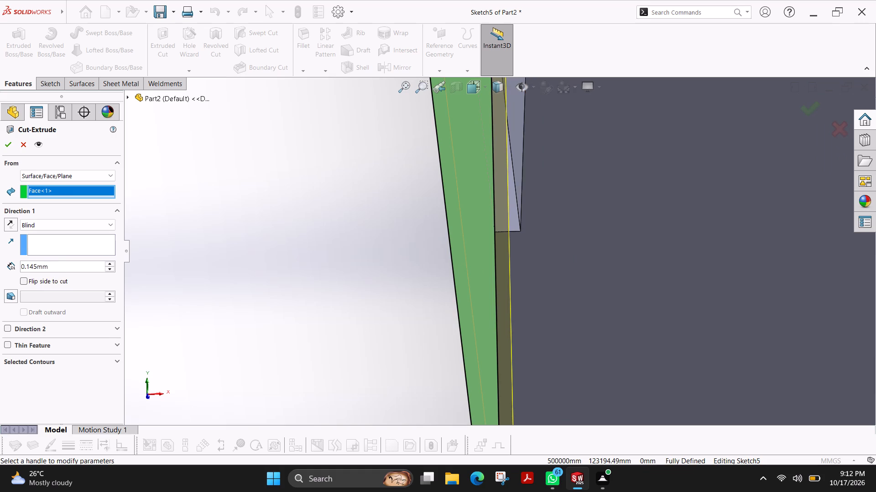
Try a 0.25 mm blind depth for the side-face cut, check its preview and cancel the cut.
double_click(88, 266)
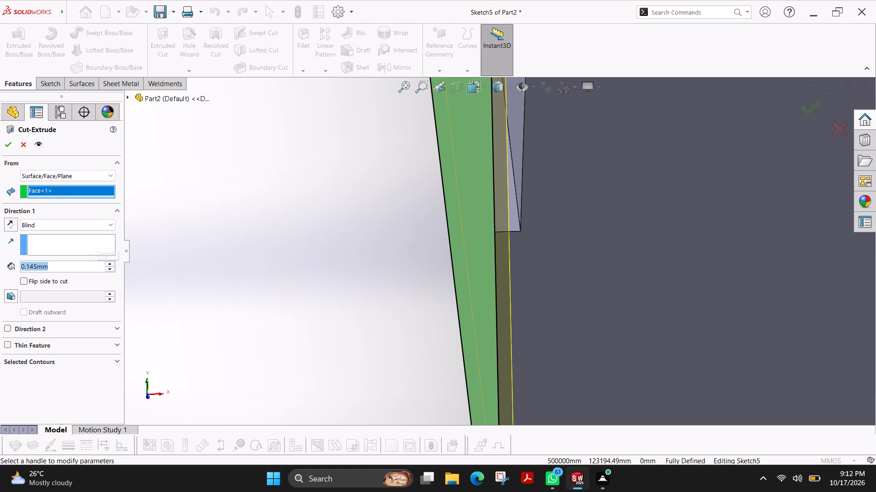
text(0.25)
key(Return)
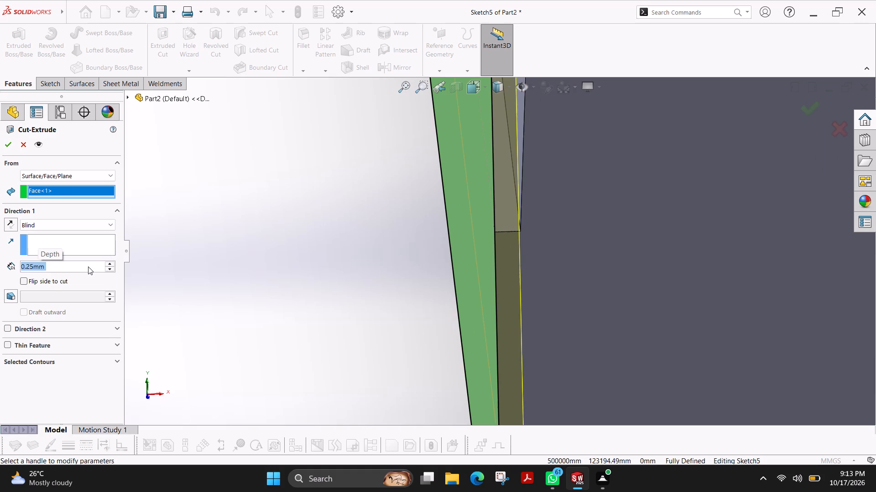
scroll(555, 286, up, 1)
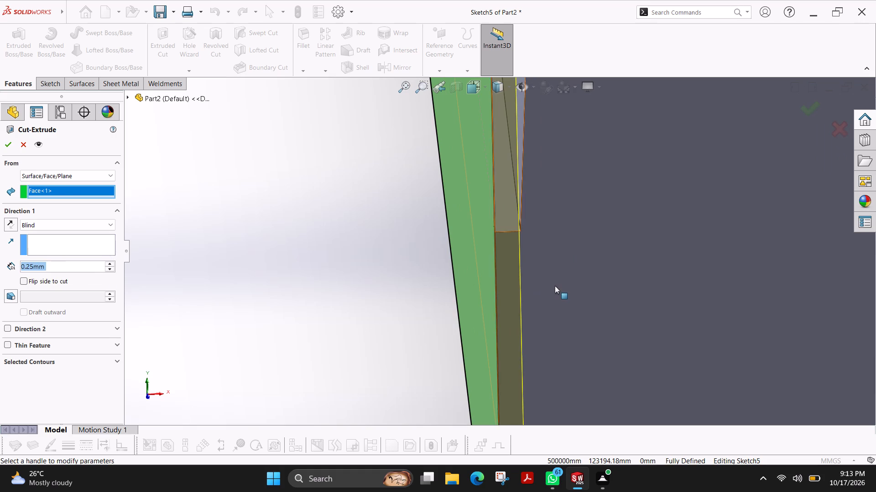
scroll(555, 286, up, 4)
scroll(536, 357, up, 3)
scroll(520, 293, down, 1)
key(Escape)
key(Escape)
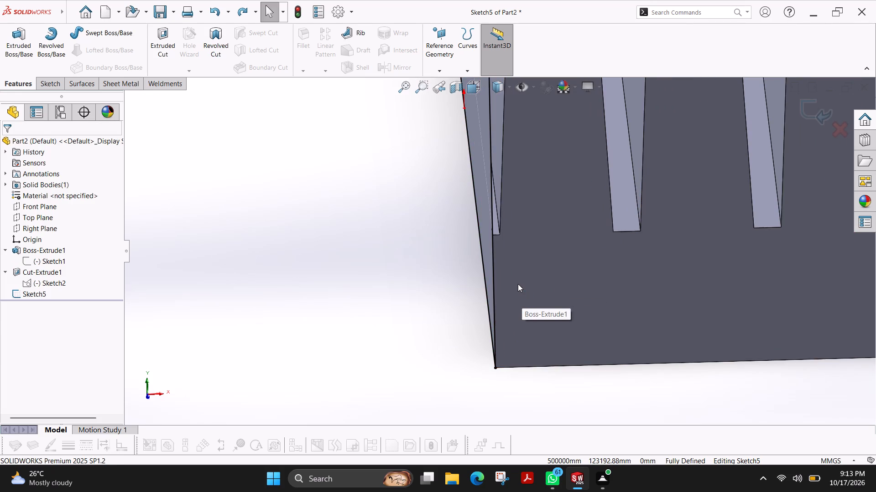
Close the side-face sketch and start a new sketch on the block's finned front face.
scroll(502, 251, down, 3)
scroll(499, 227, up, 1)
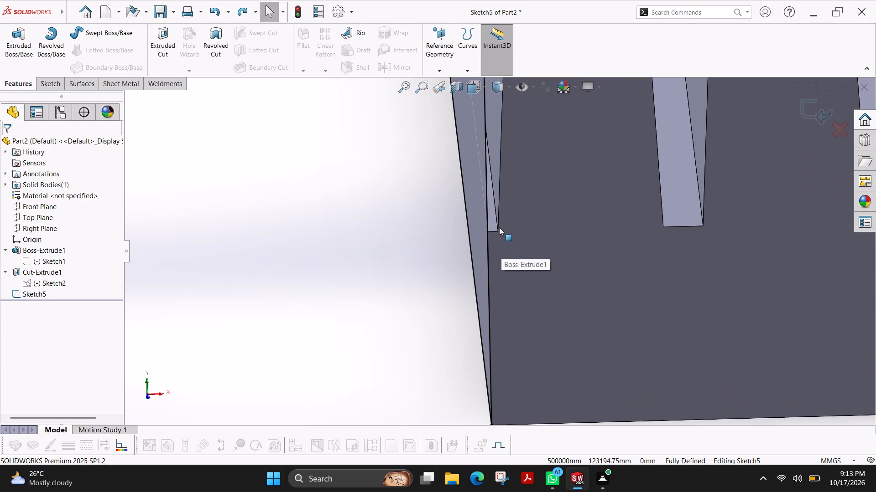
click(536, 275)
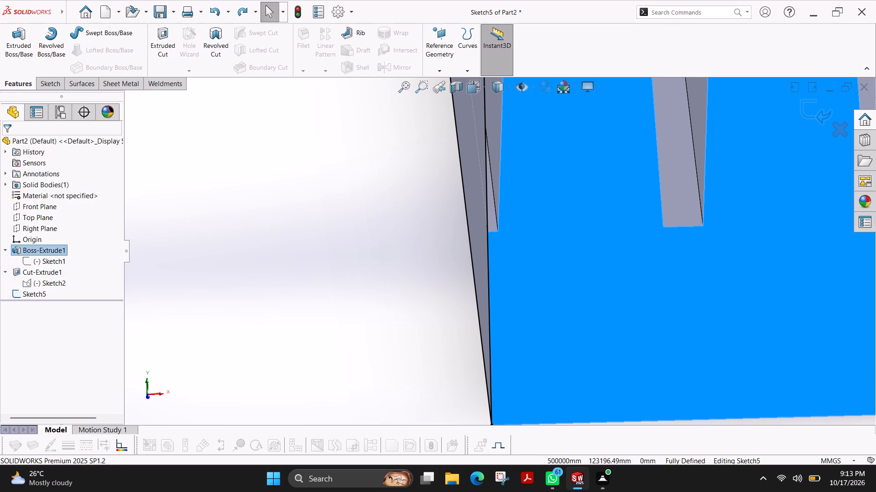
click(51, 83)
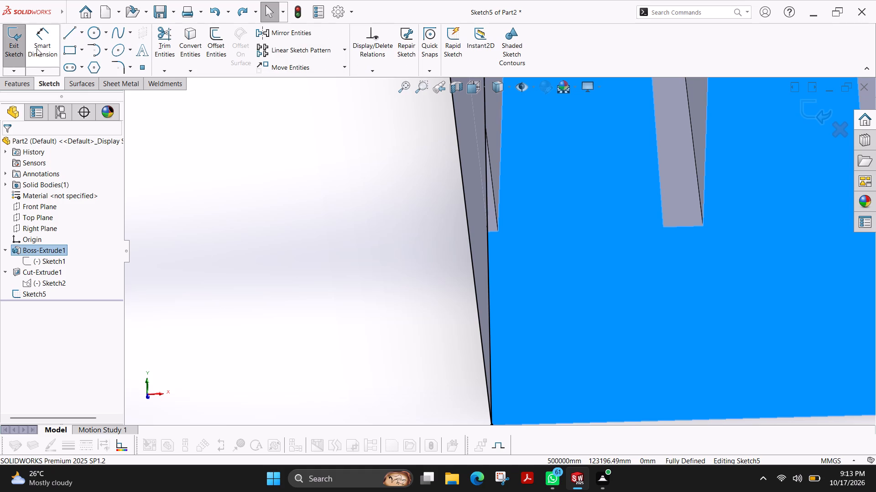
click(17, 48)
click(12, 47)
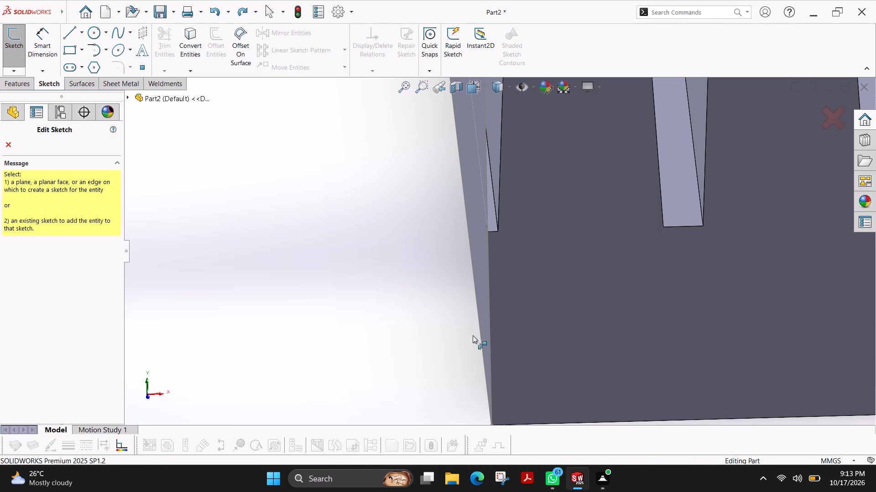
click(575, 293)
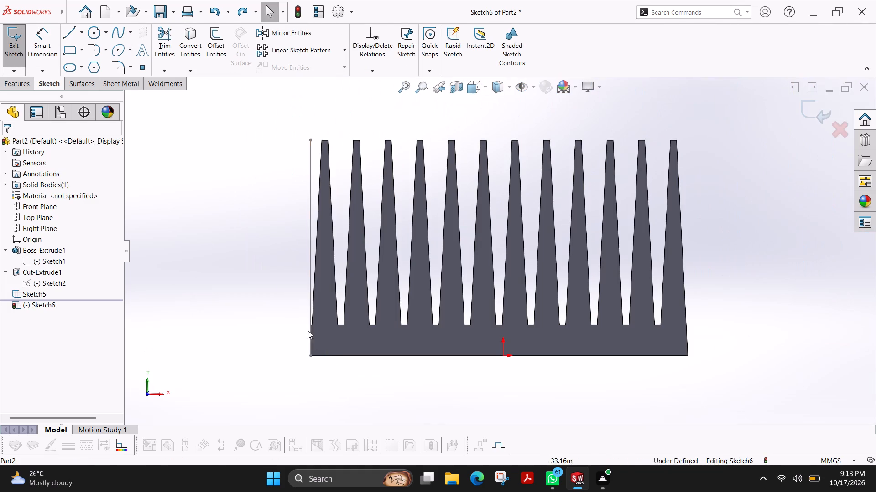
Sketch lines from the outermost groove's tapered edge to the block's lower corner, 5 mm up the side edge and about 0.26 mm across the groove floor.
scroll(370, 331, down, 4)
scroll(307, 313, down, 4)
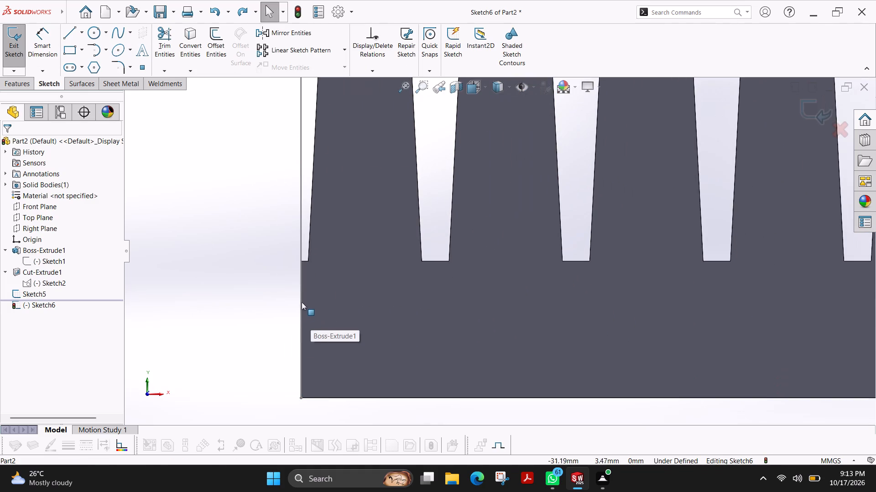
scroll(317, 294, down, 4)
scroll(367, 297, up, 2)
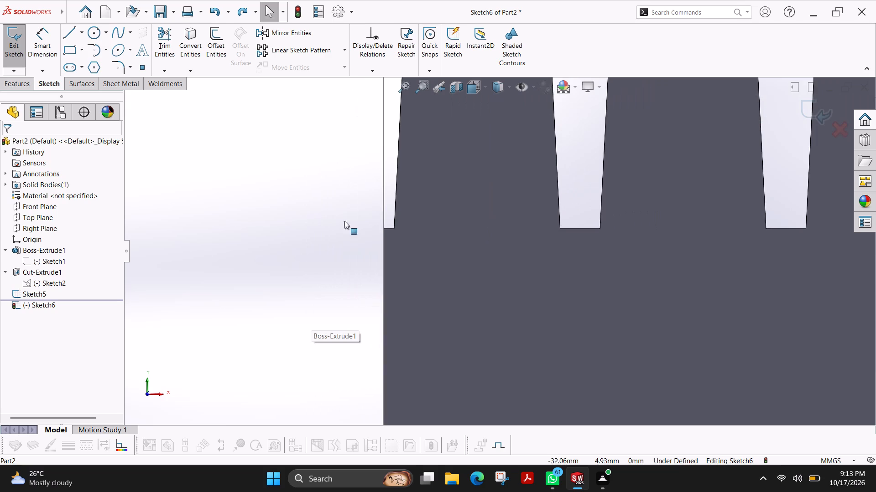
click(68, 36)
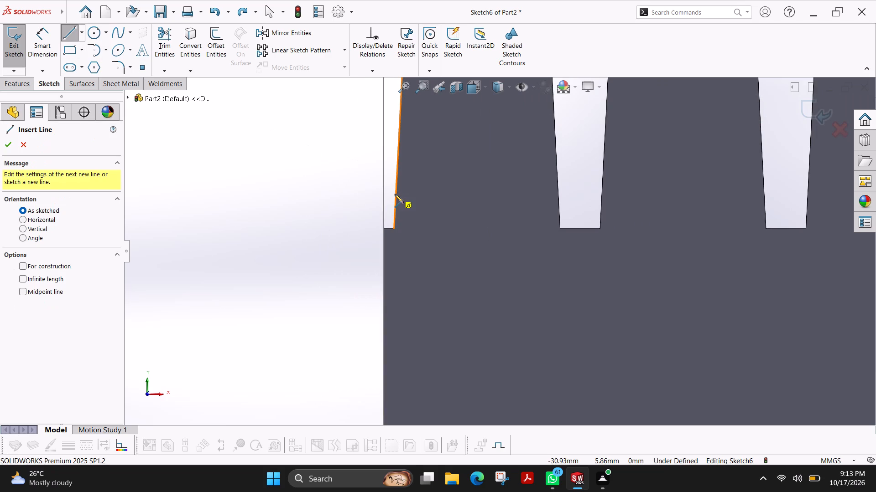
click(395, 194)
scroll(395, 318, up, 2)
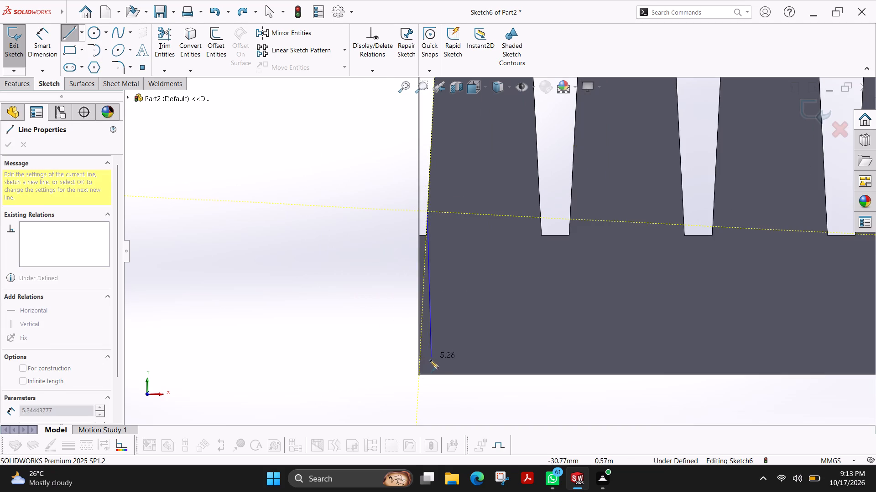
click(418, 375)
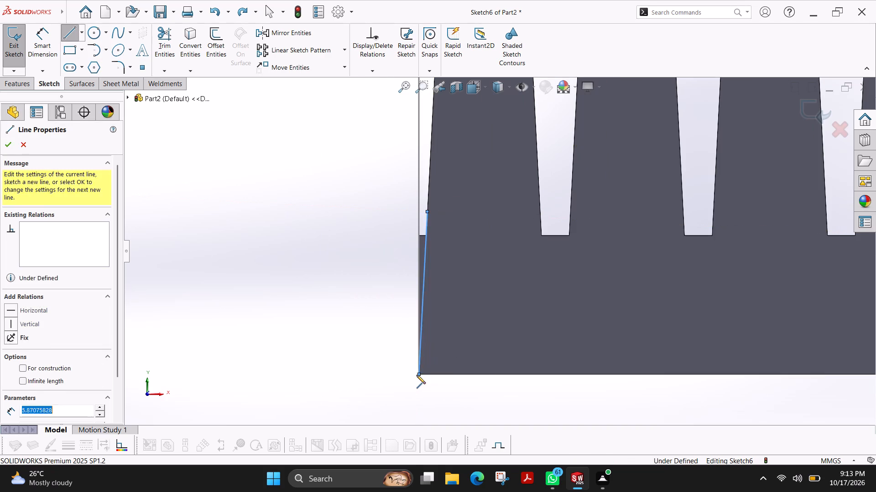
click(418, 237)
click(427, 236)
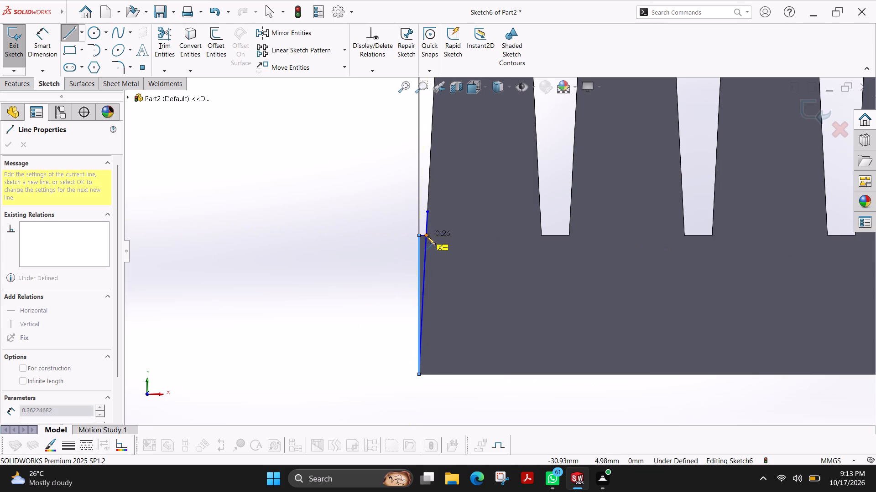
key(Escape)
Trim the part of the slanted line that extends above the groove floor.
scroll(449, 231, down, 5)
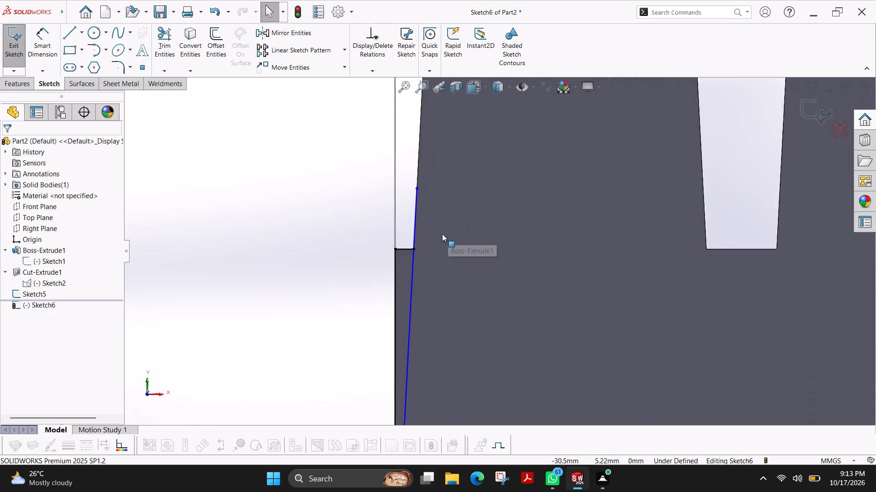
scroll(442, 234, down, 4)
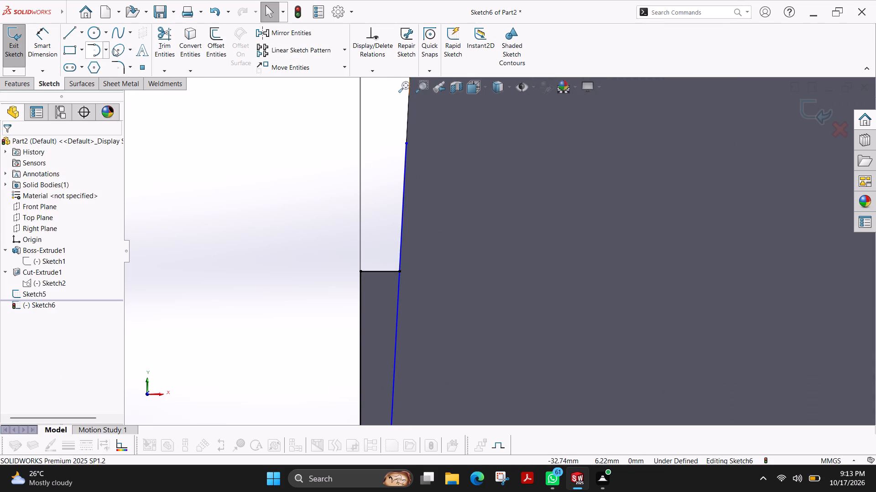
click(163, 41)
drag(441, 225, 380, 236)
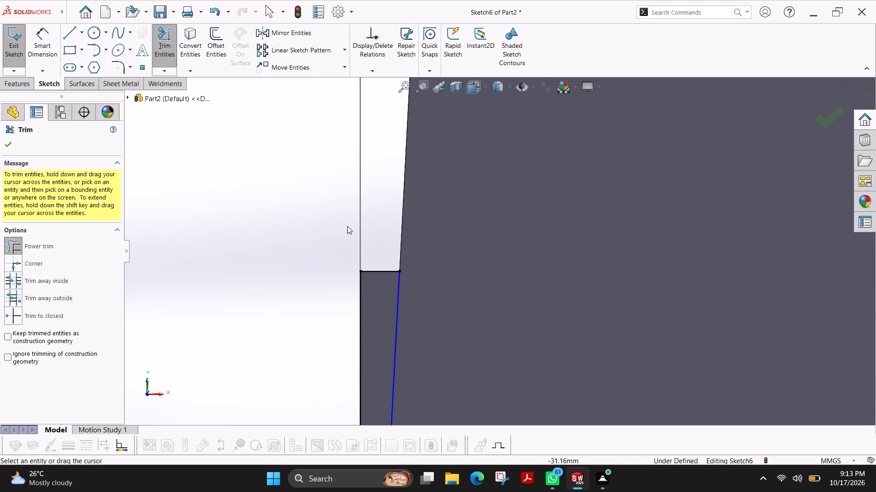
click(6, 146)
Try to apply an extruded cut of the corner sliver profile with a blind depth of 130.145 mm.
click(19, 87)
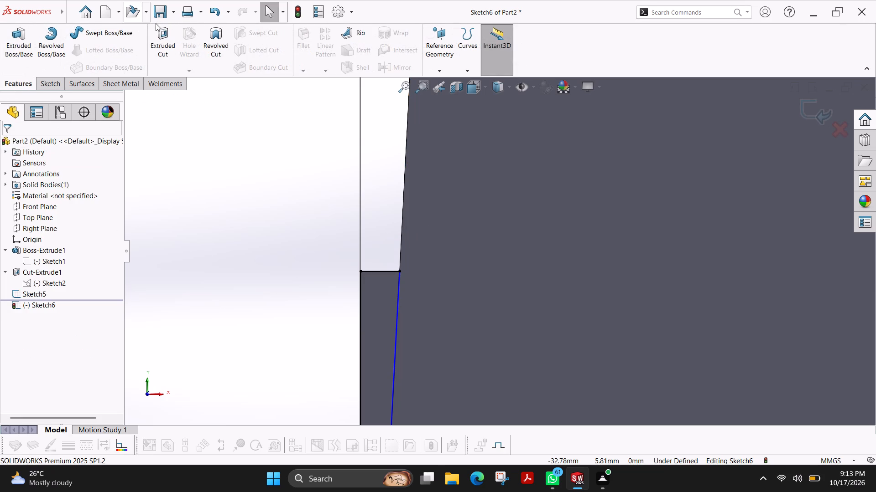
click(157, 38)
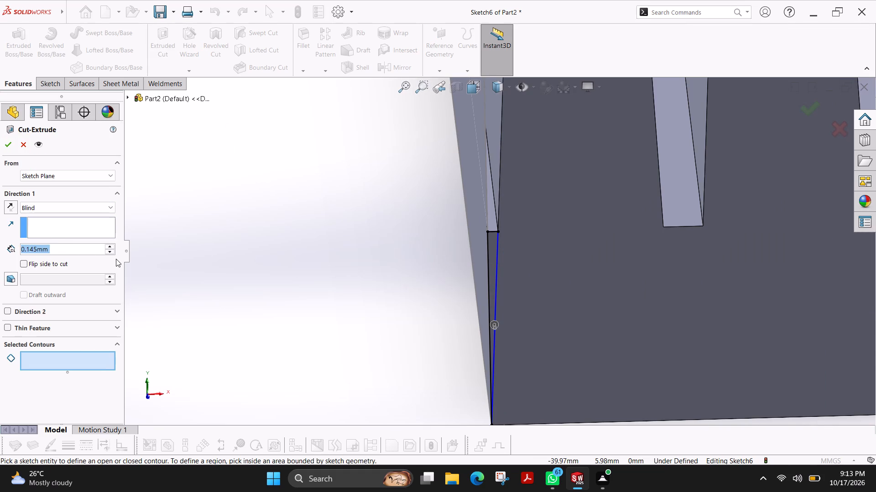
click(109, 245)
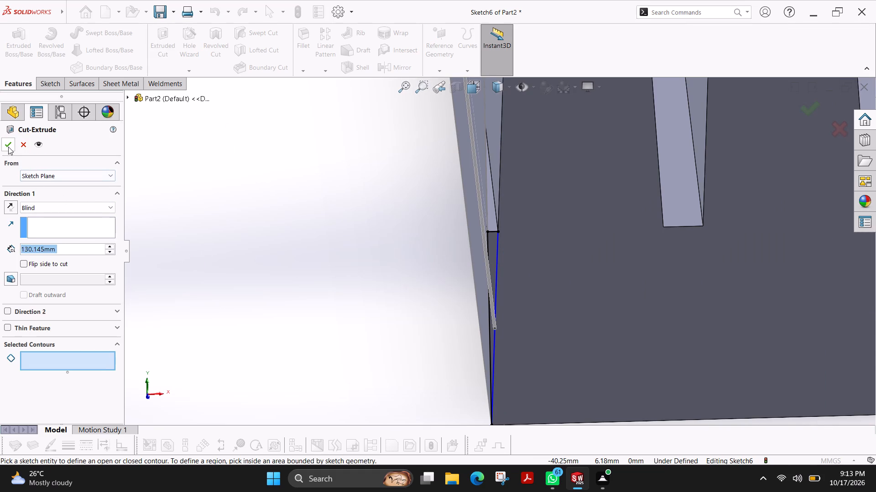
scroll(290, 189, up, 2)
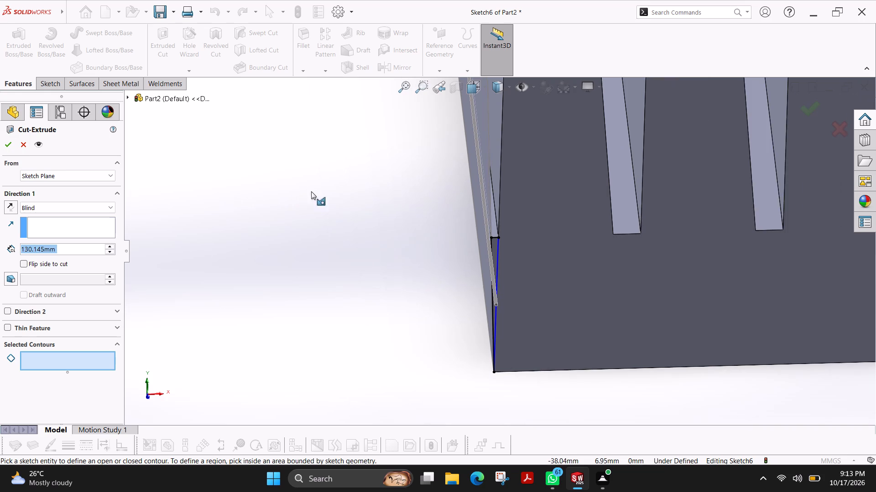
scroll(349, 189, up, 5)
scroll(522, 155, up, 3)
scroll(522, 155, down, 1)
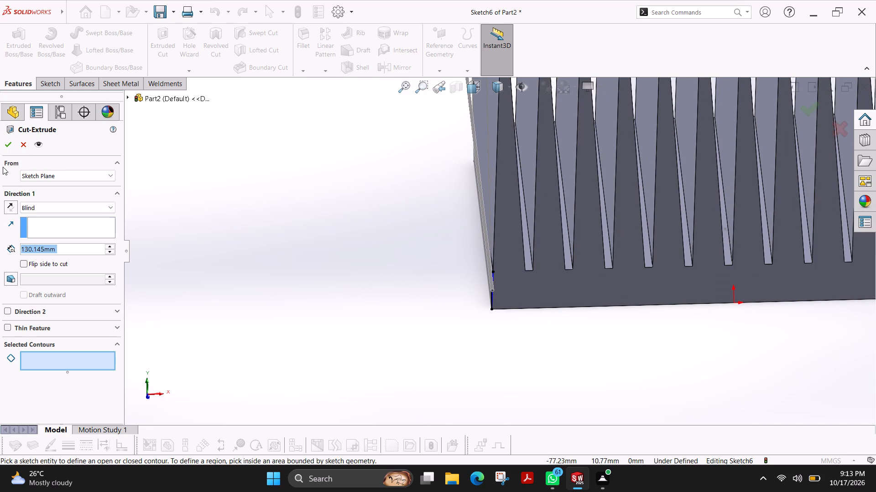
click(9, 145)
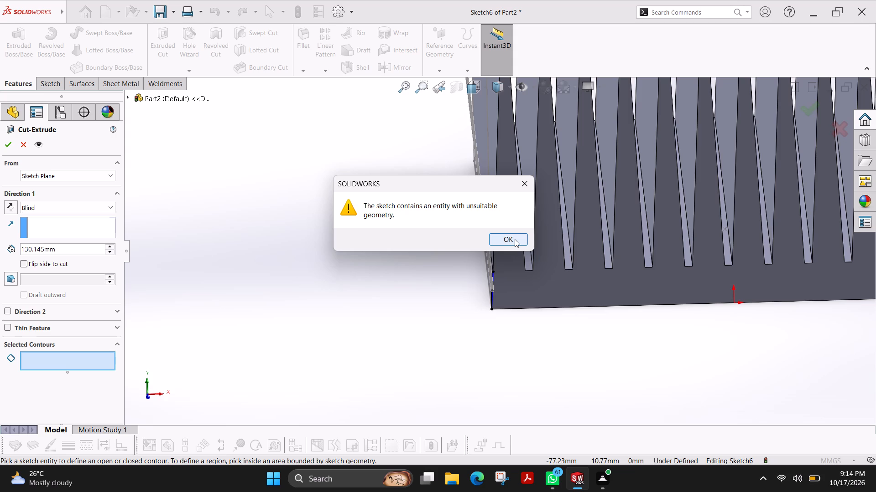
click(515, 239)
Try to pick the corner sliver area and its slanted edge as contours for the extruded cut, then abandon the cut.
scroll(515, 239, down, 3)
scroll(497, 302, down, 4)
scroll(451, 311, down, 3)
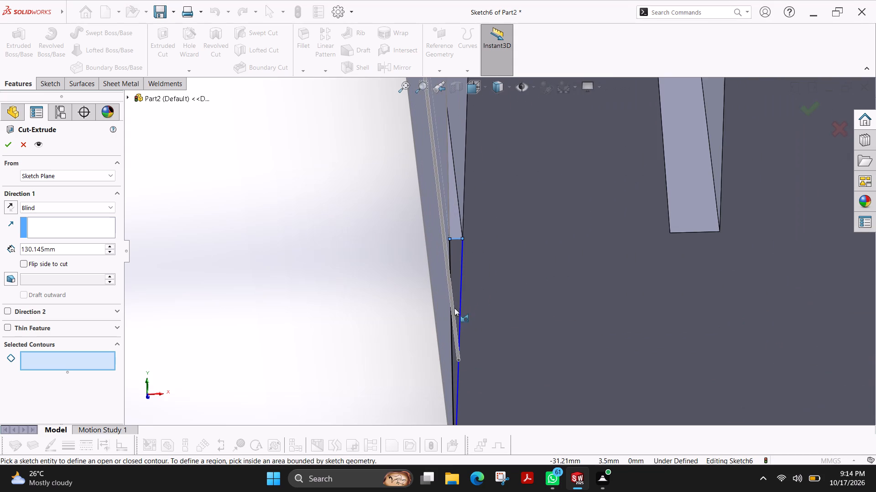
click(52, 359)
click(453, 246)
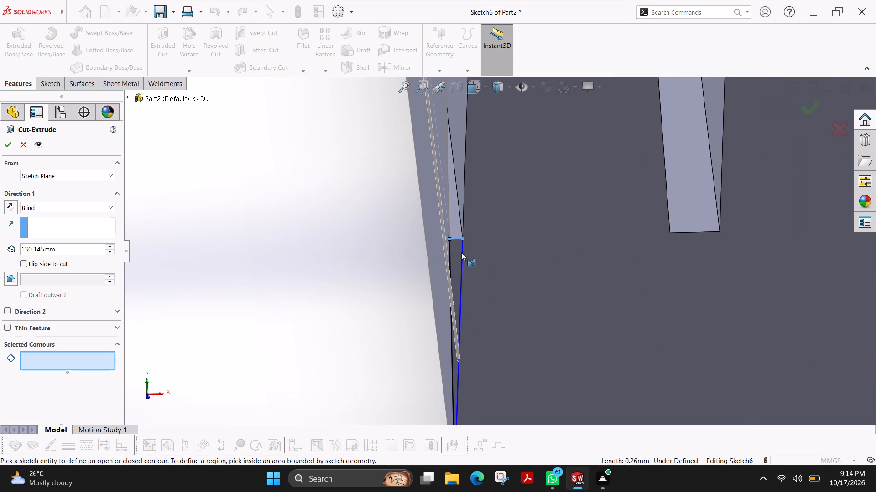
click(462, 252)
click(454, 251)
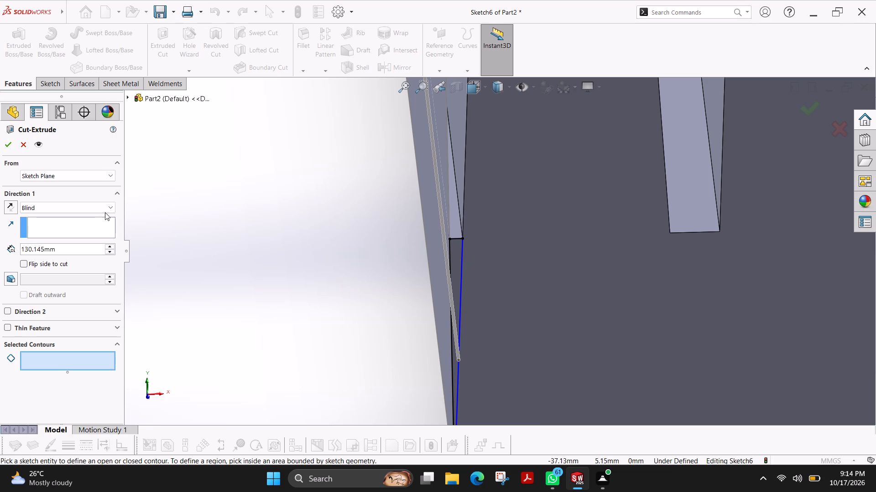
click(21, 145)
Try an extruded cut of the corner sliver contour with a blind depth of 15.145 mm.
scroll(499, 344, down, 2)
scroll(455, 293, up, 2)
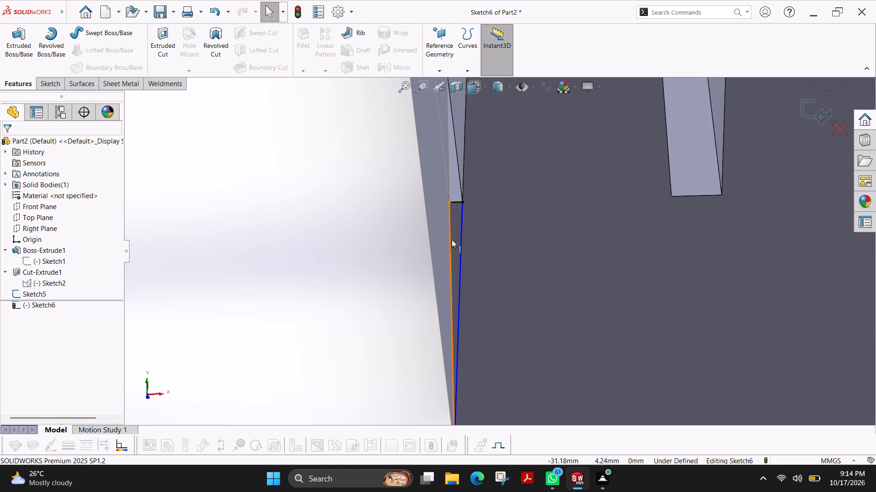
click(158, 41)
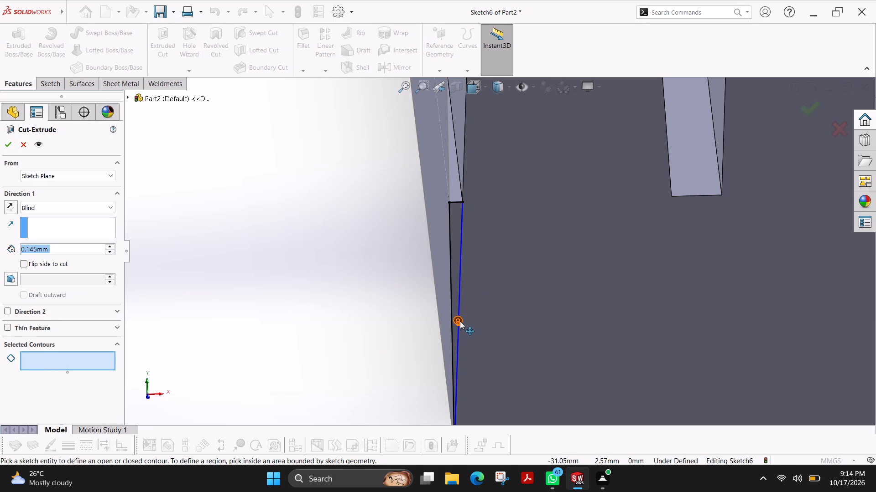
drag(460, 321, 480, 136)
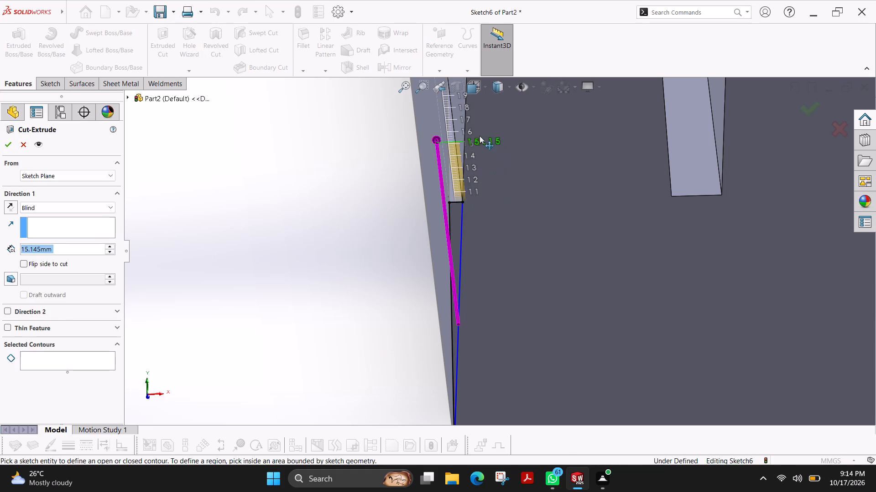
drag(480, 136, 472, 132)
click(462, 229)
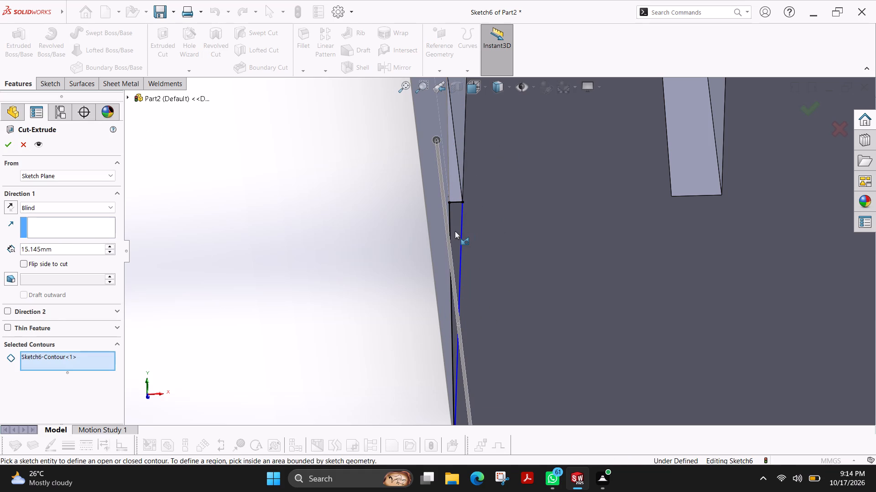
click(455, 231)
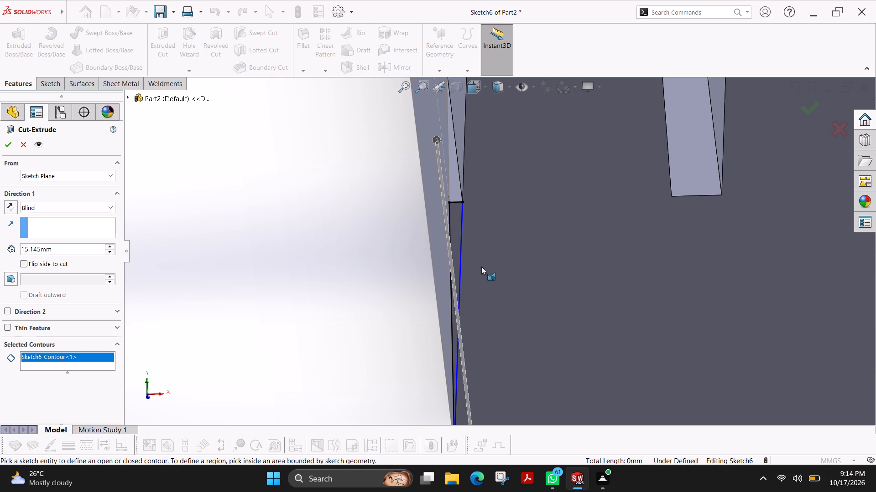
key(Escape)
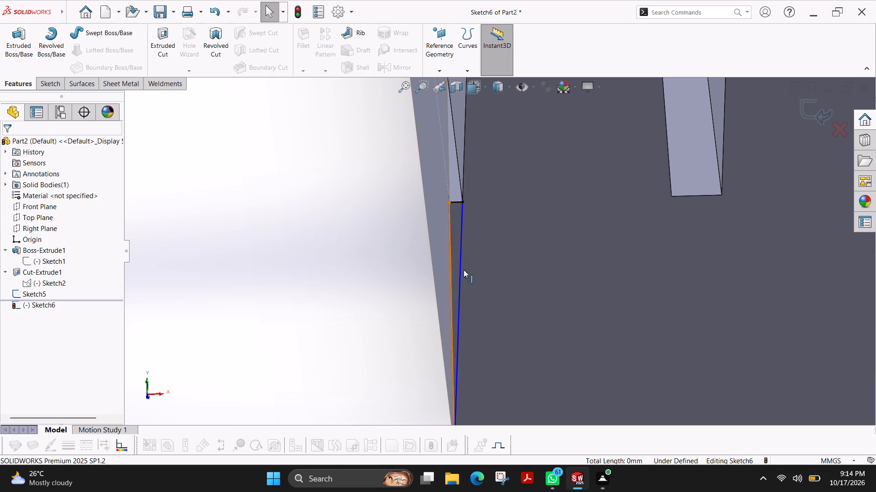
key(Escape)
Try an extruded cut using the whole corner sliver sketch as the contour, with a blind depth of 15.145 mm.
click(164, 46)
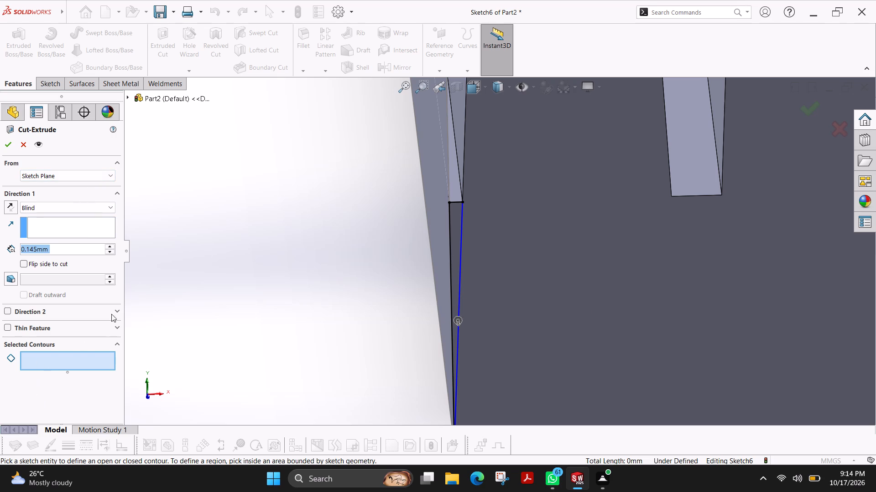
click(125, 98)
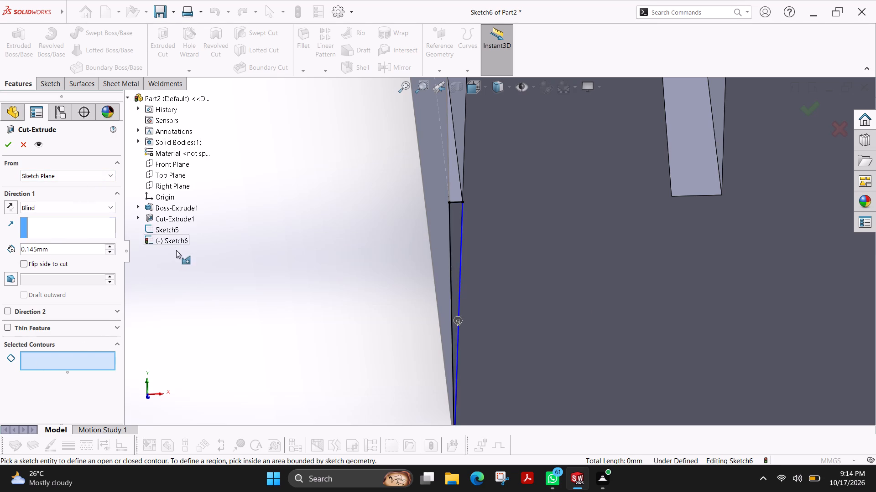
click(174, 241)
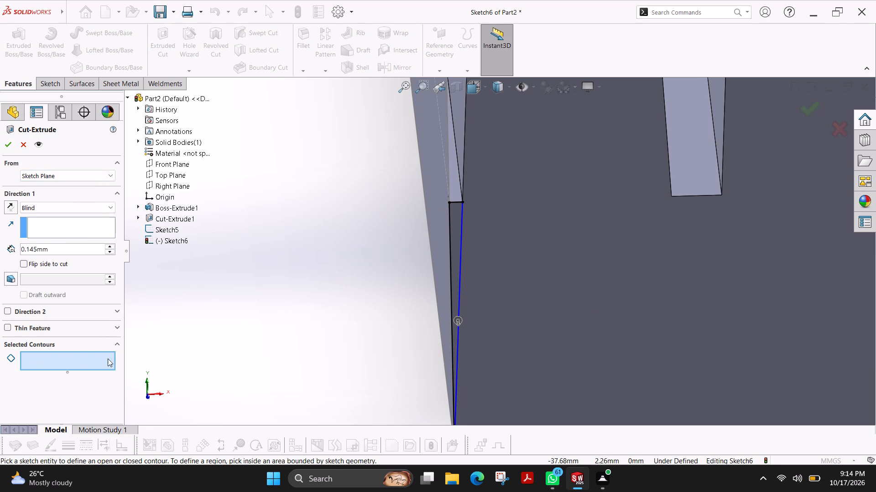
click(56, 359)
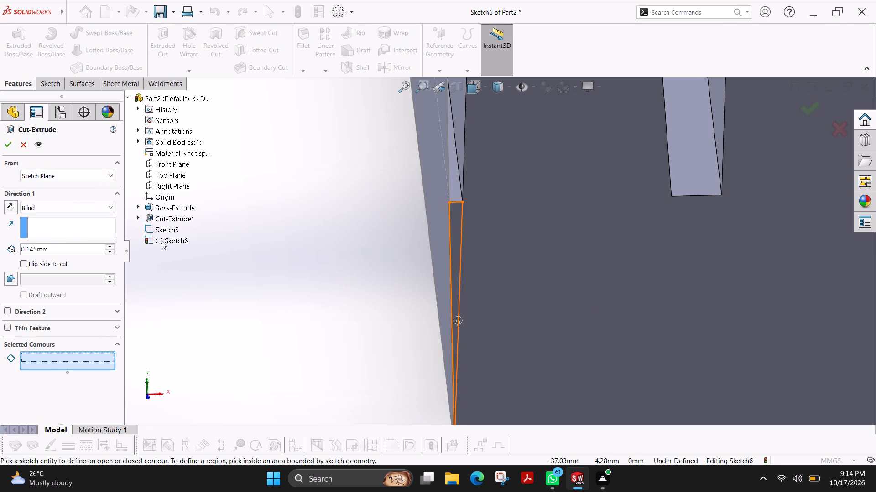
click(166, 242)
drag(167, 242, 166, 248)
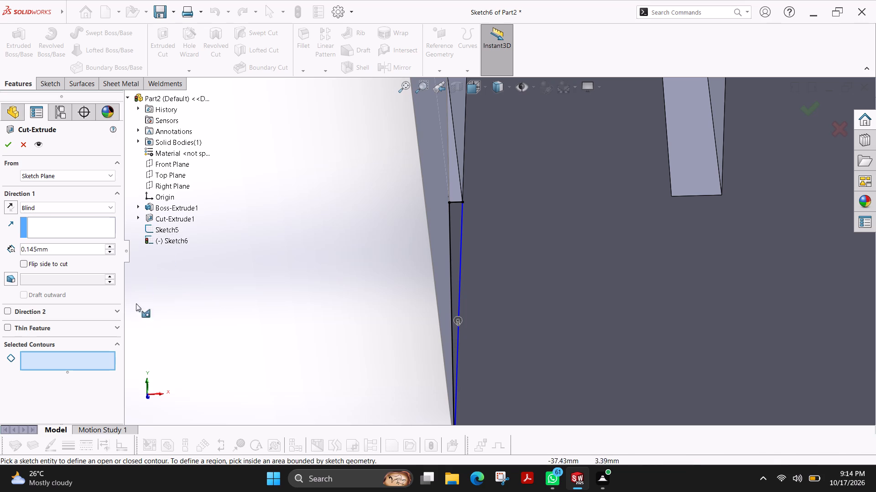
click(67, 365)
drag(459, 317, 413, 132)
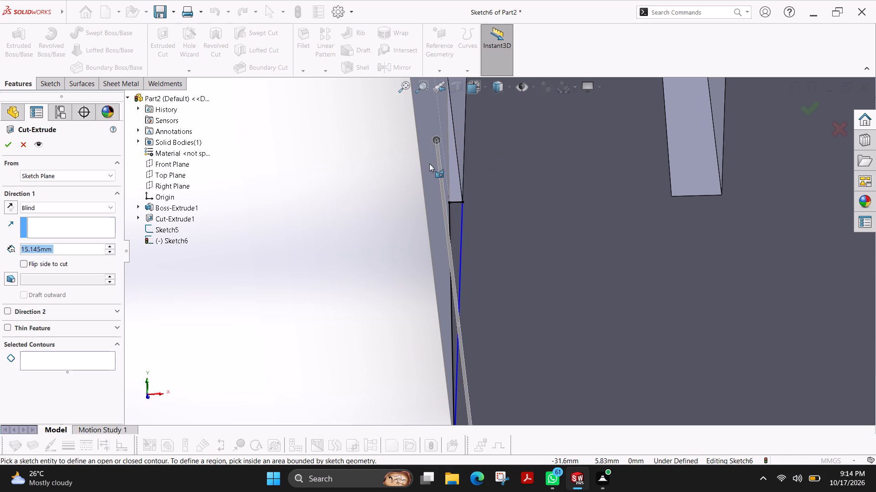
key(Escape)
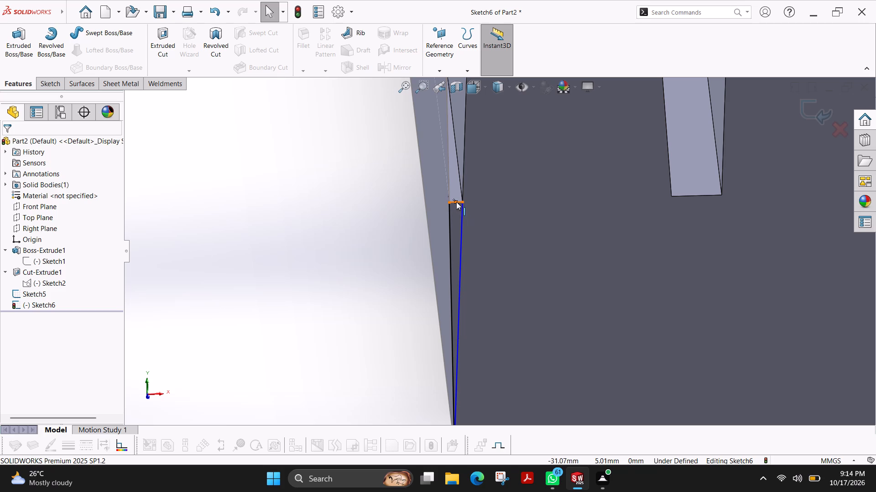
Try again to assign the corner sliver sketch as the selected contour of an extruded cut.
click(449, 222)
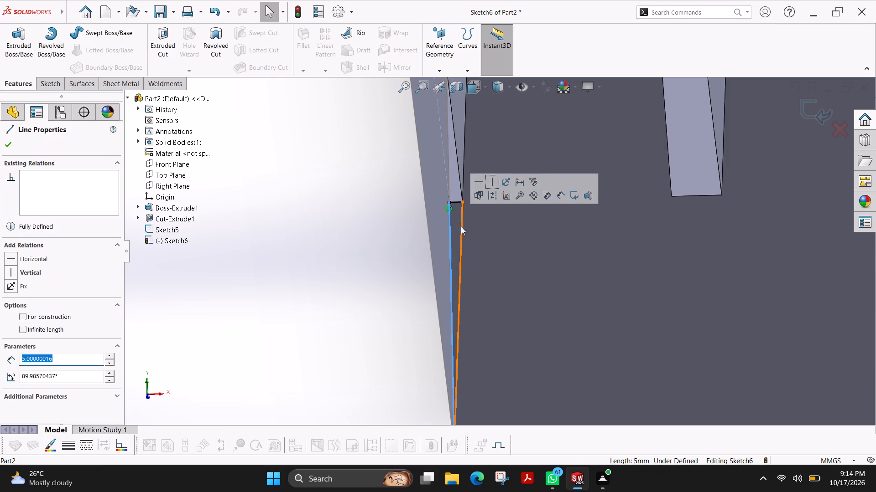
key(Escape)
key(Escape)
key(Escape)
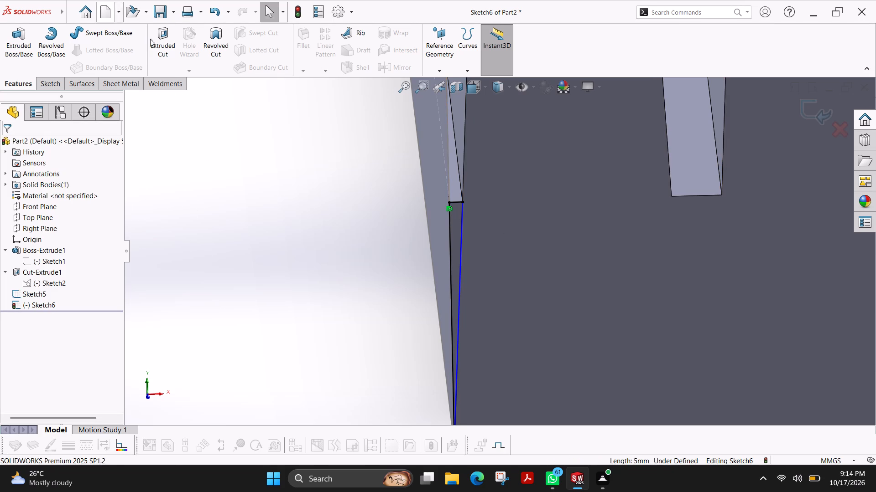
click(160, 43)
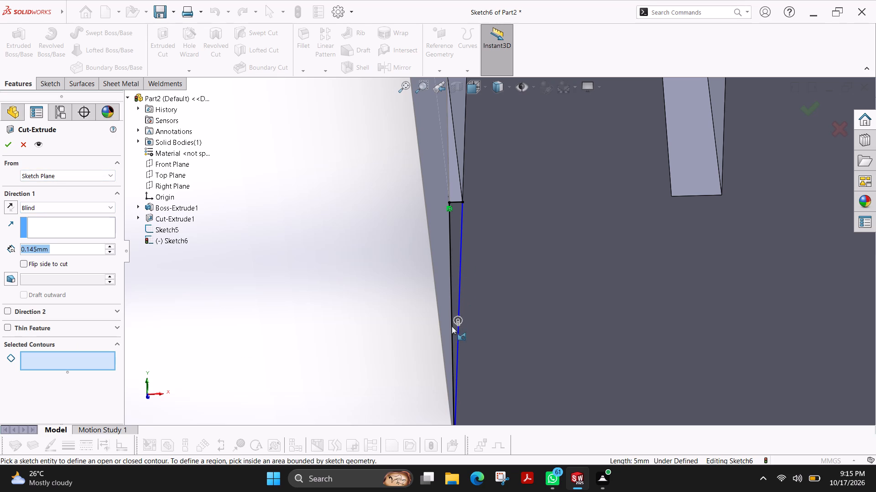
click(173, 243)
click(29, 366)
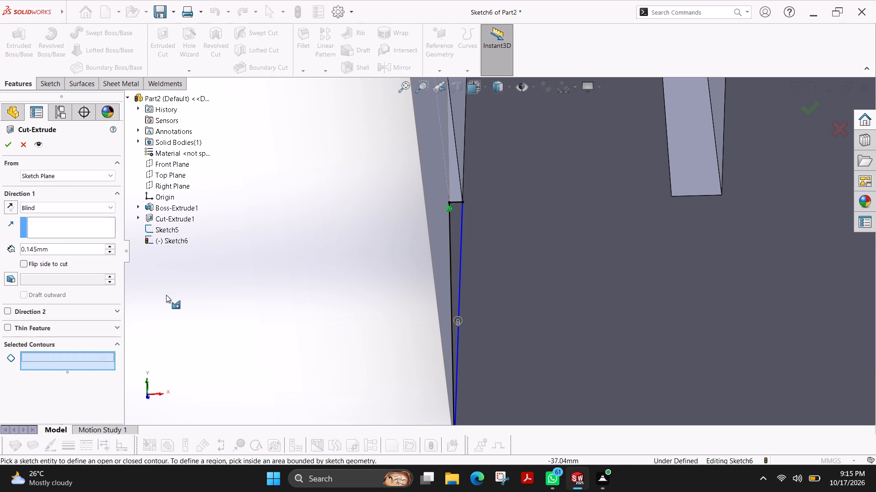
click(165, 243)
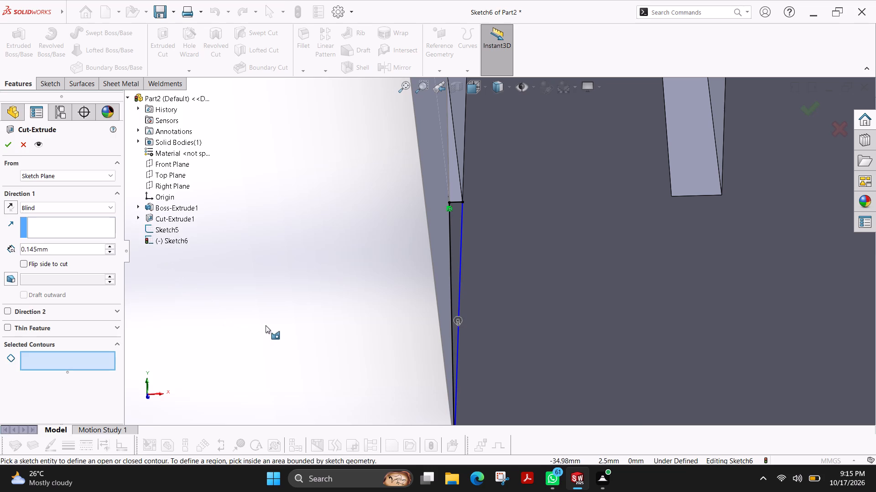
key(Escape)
Close the corner sliver sketch.
click(49, 87)
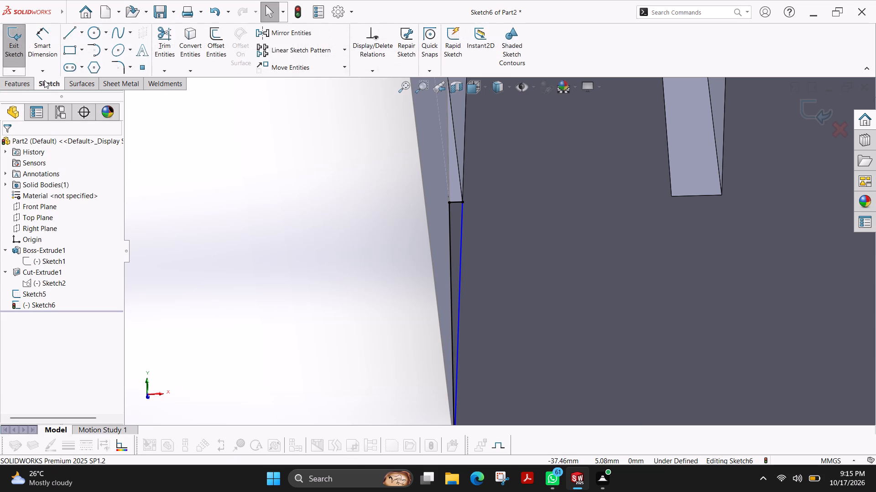
click(9, 46)
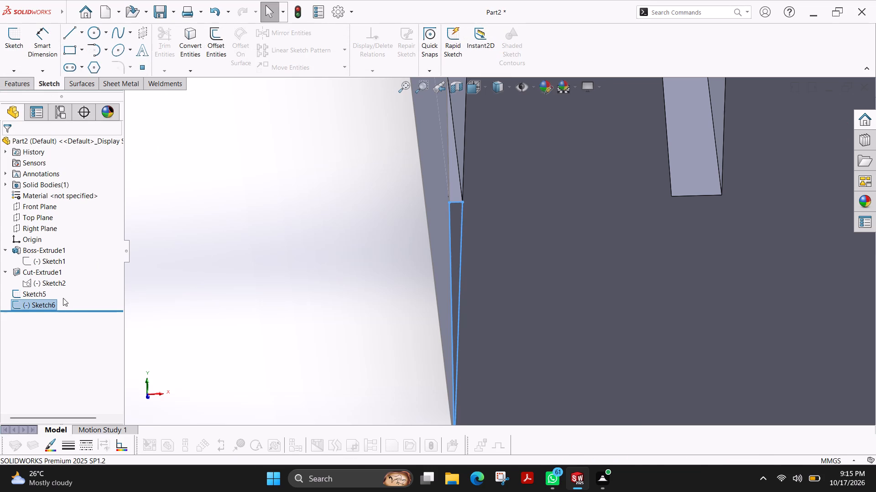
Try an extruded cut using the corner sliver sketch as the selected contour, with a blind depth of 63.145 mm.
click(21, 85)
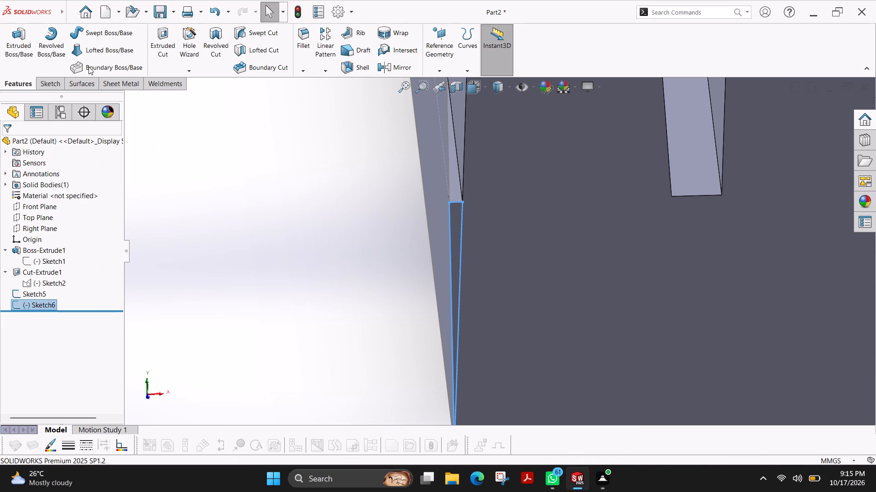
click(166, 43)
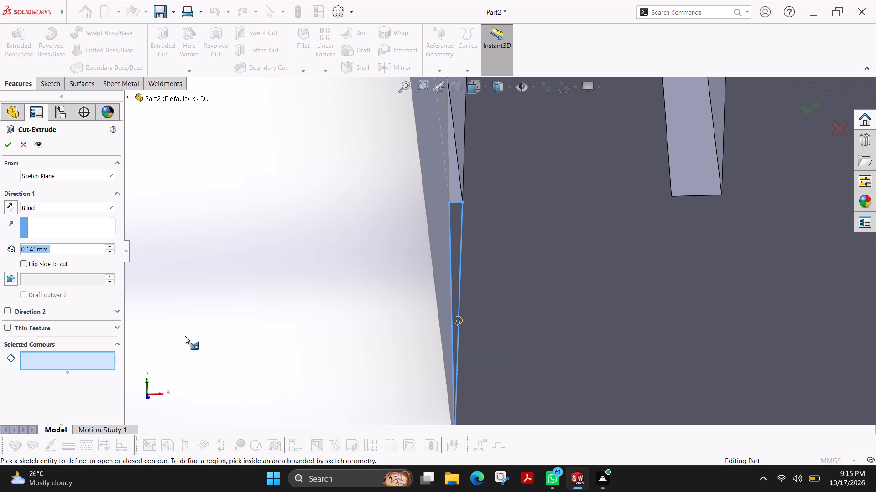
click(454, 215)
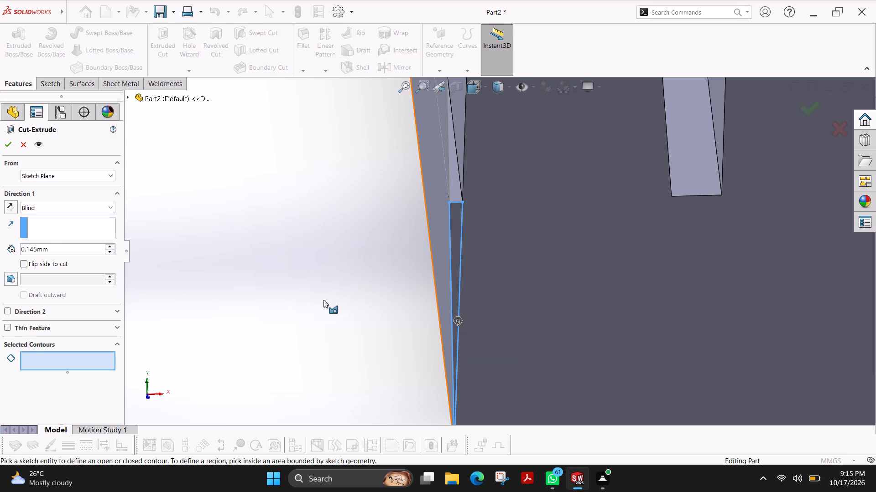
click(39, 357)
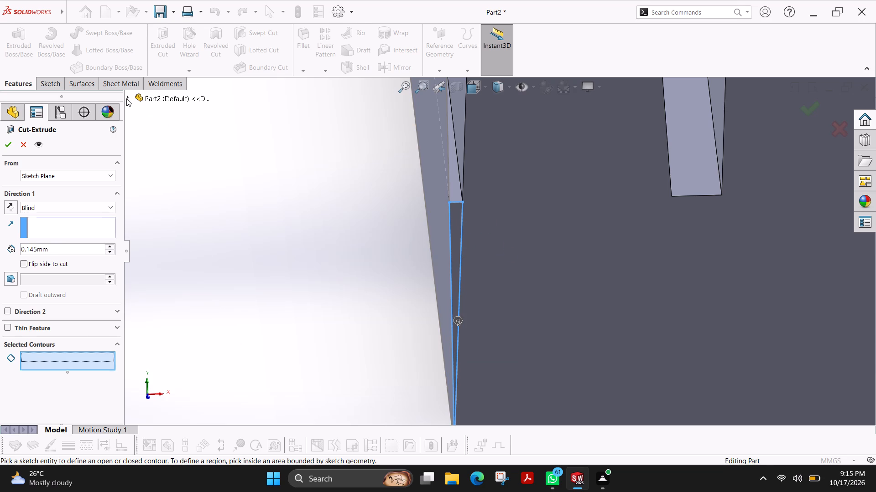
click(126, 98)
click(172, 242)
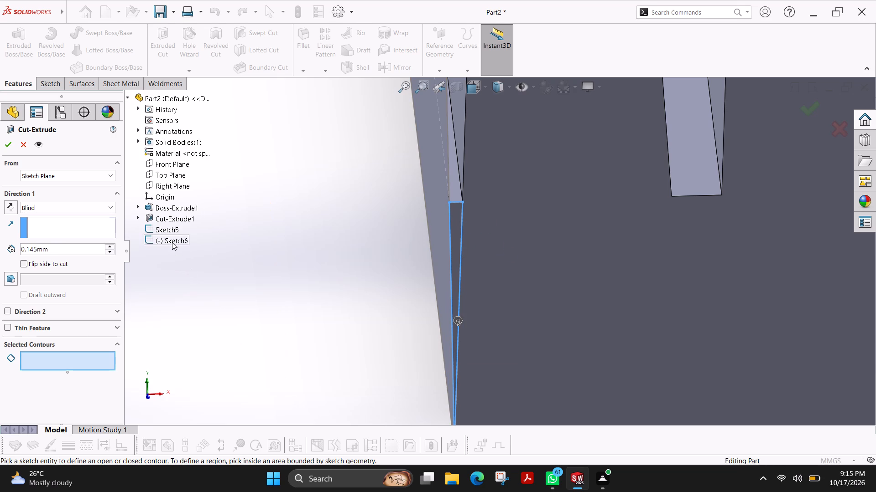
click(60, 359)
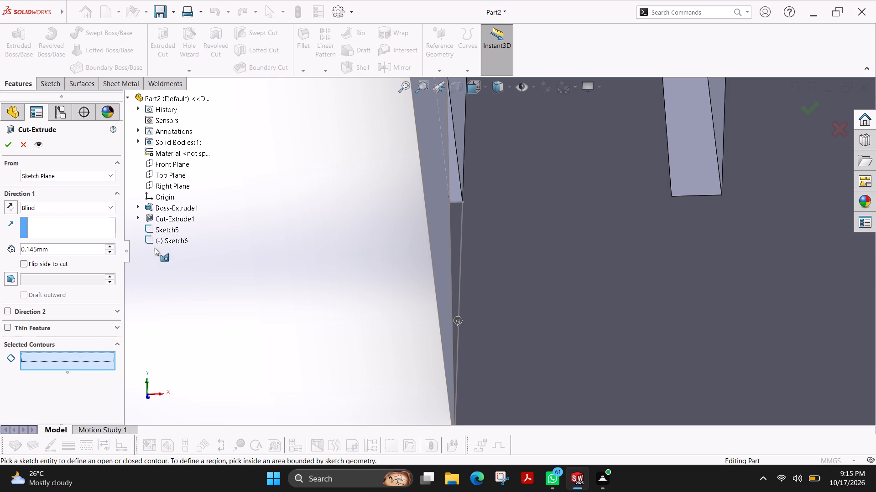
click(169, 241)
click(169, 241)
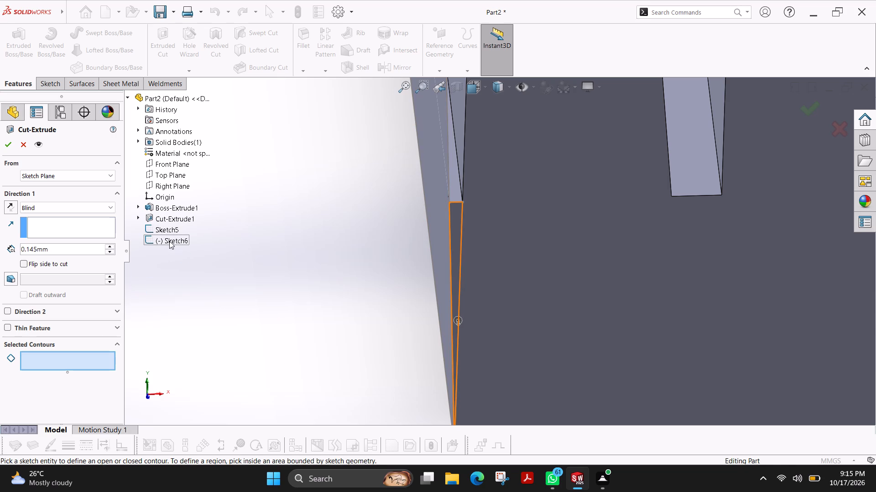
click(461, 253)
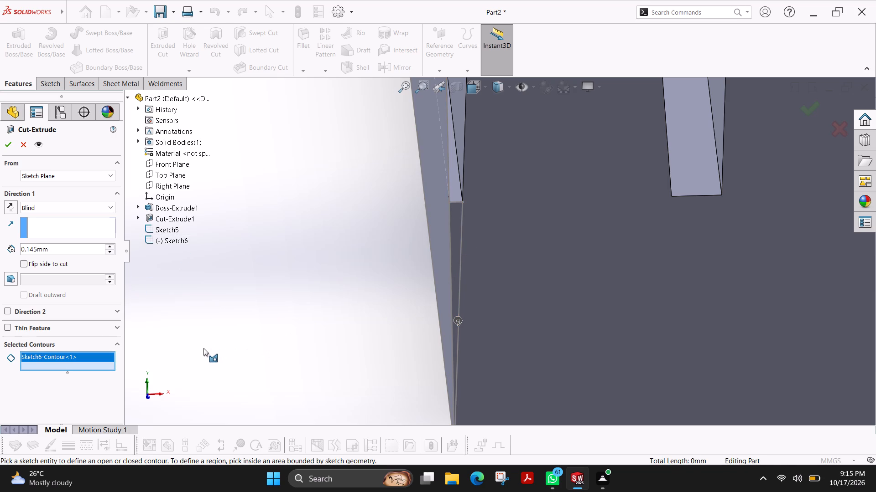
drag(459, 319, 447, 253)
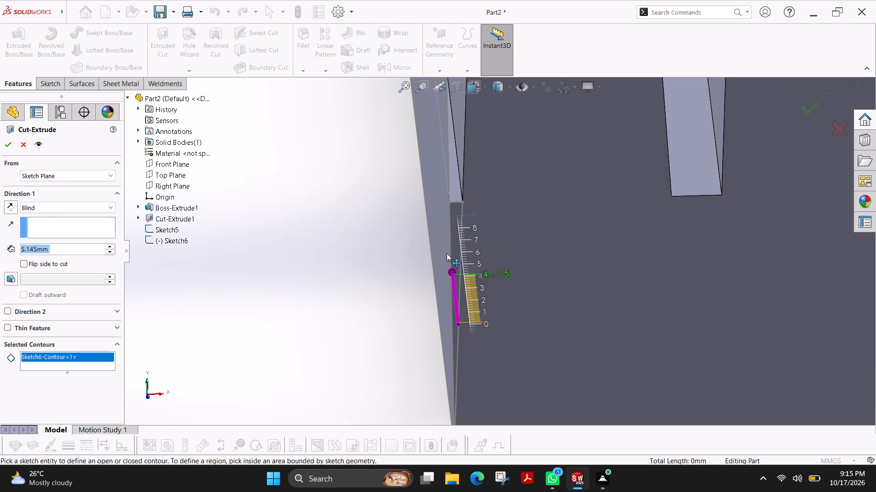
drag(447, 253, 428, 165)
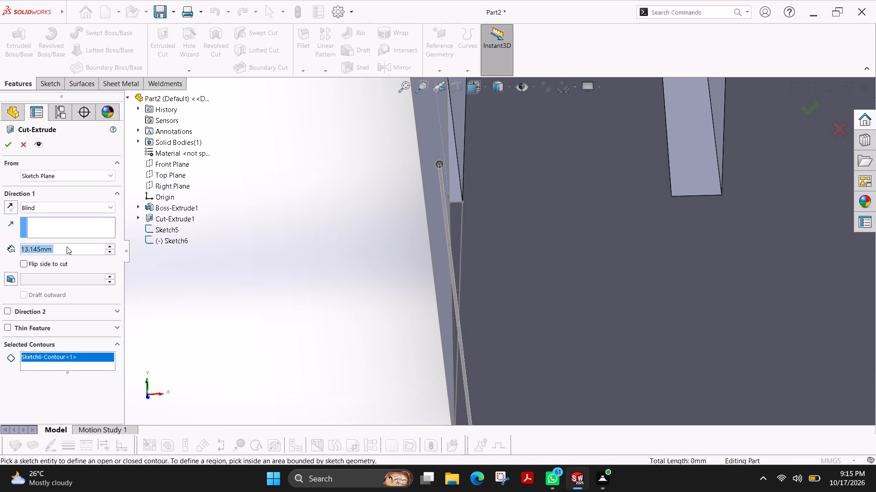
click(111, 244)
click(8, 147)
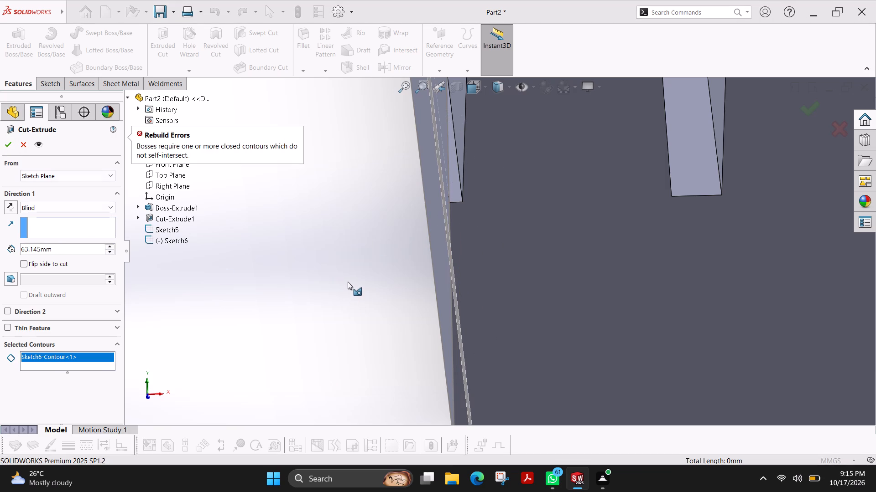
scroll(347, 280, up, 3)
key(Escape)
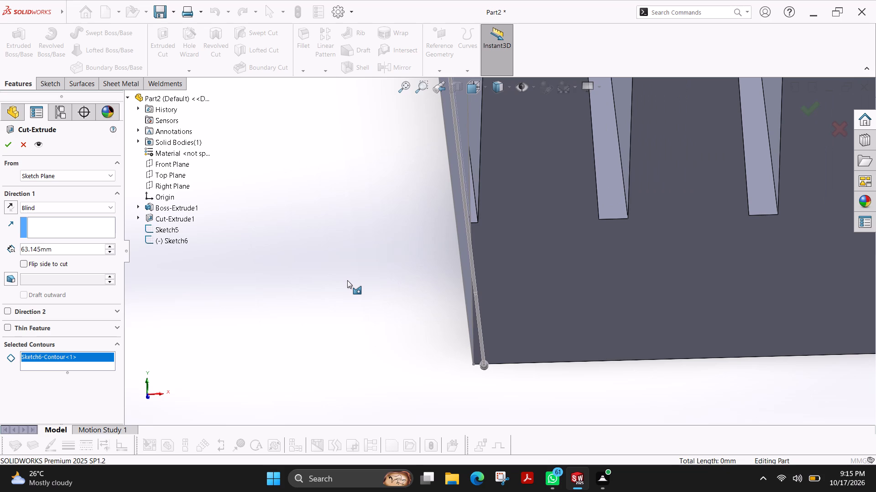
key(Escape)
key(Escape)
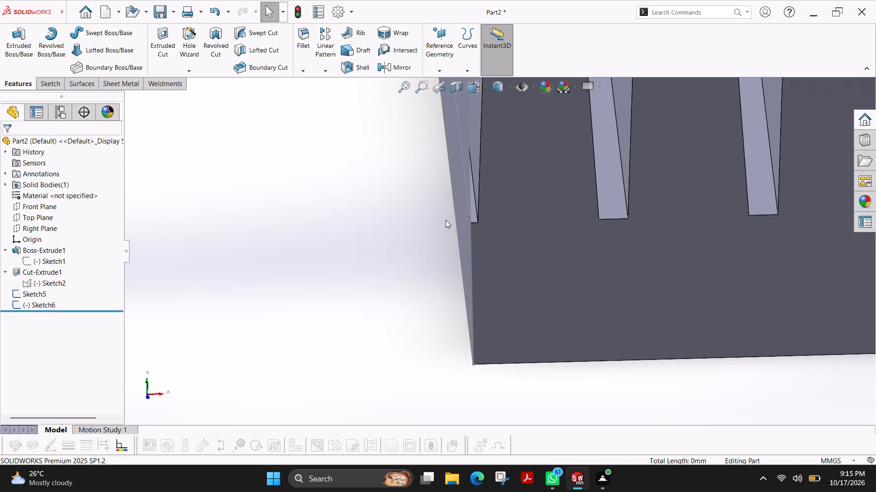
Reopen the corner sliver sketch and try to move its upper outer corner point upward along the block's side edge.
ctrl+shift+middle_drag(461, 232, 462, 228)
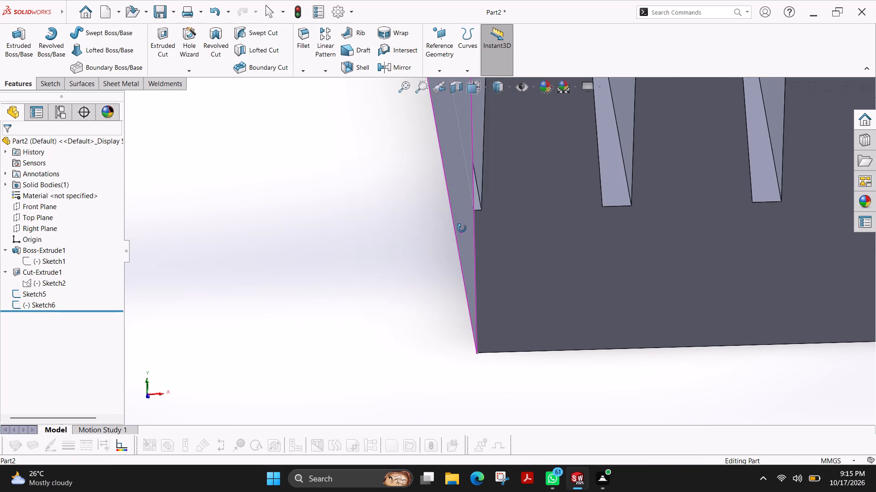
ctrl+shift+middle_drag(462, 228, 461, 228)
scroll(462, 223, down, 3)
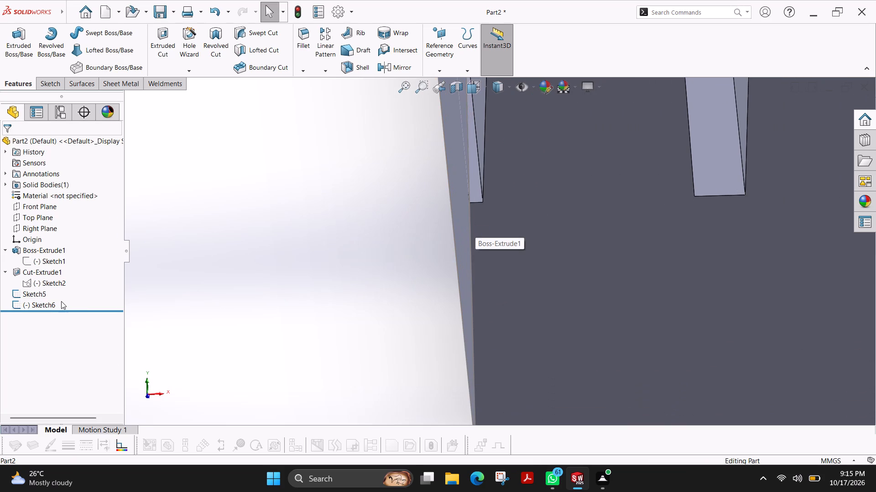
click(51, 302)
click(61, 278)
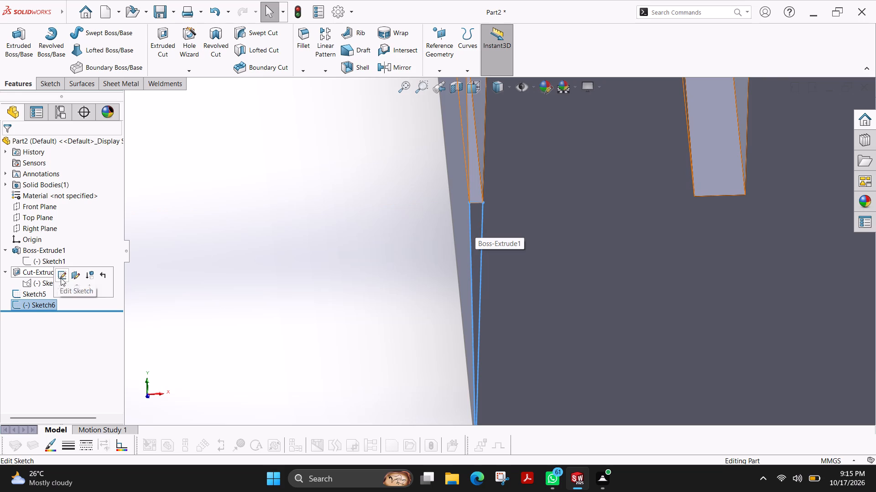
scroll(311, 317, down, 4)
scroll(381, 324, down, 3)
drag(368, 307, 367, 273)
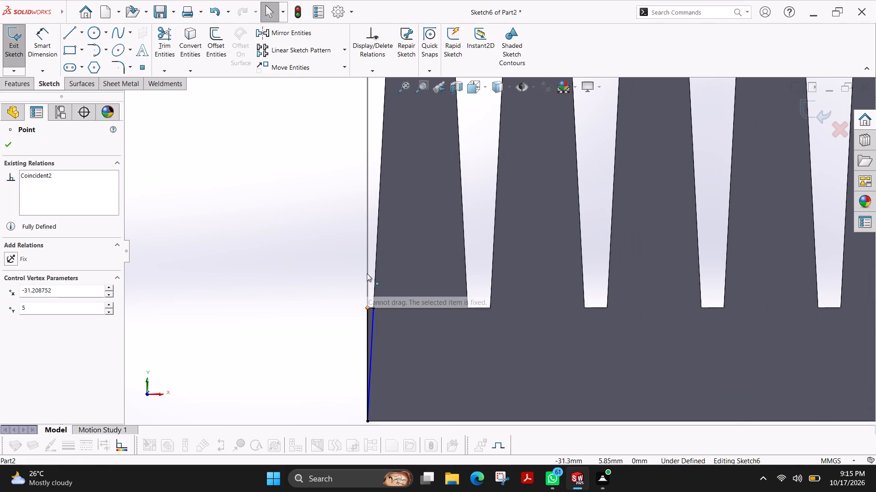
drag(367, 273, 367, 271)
Undo the corner sliver geometry back to the empty sketch on the front face.
key(ctrl+z)
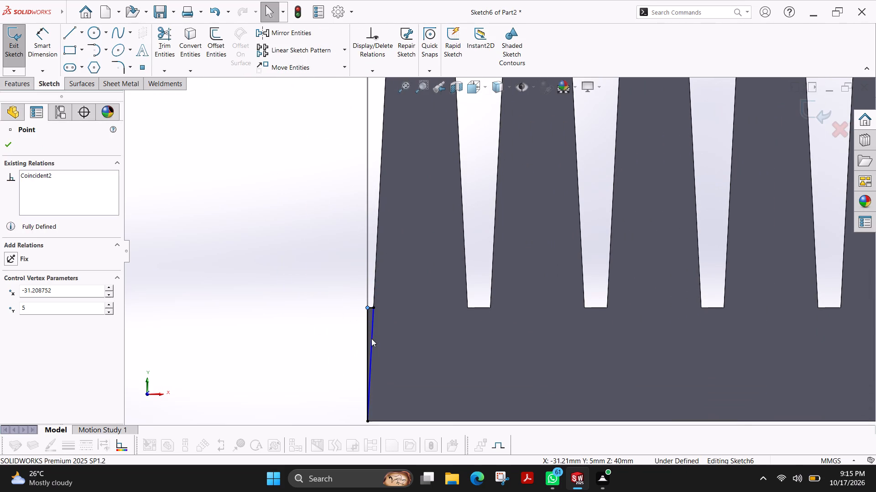
key(ctrl+z)
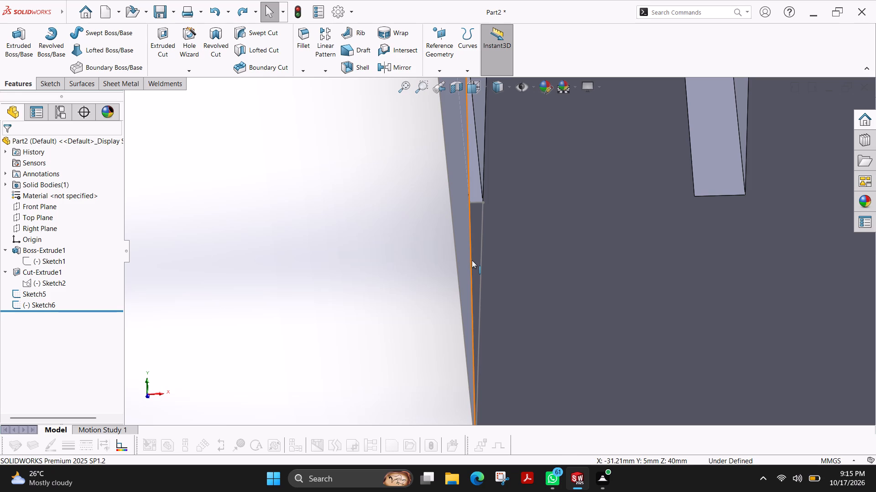
key(ctrl+z)
key(ctrl+z)
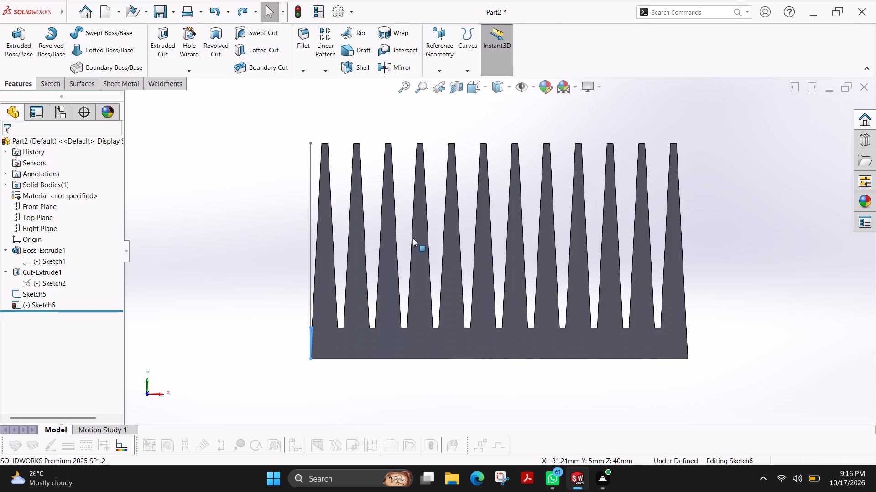
key(ctrl+z)
key(ctrl+z)
key(ctrl+z)
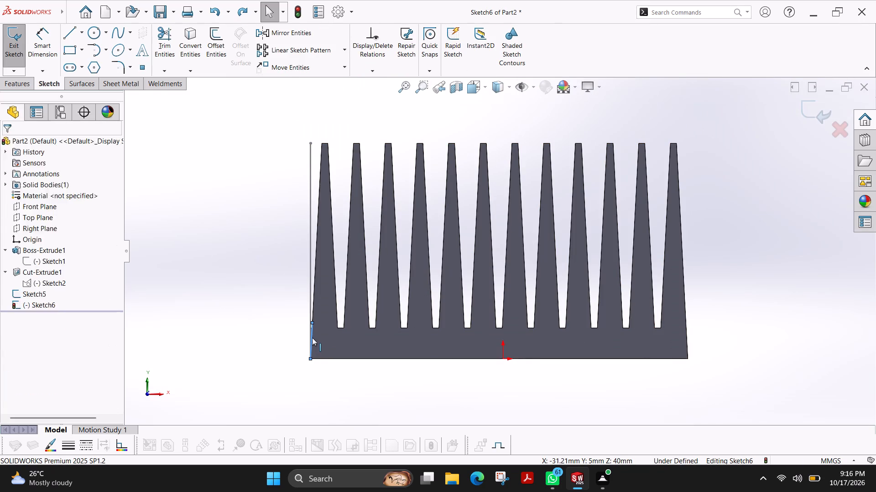
scroll(313, 336, down, 3)
scroll(346, 318, down, 5)
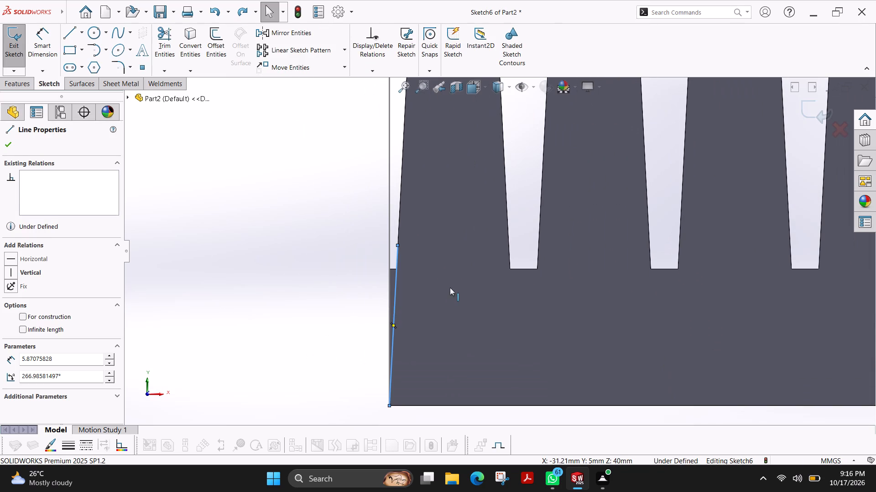
key(ctrl+z)
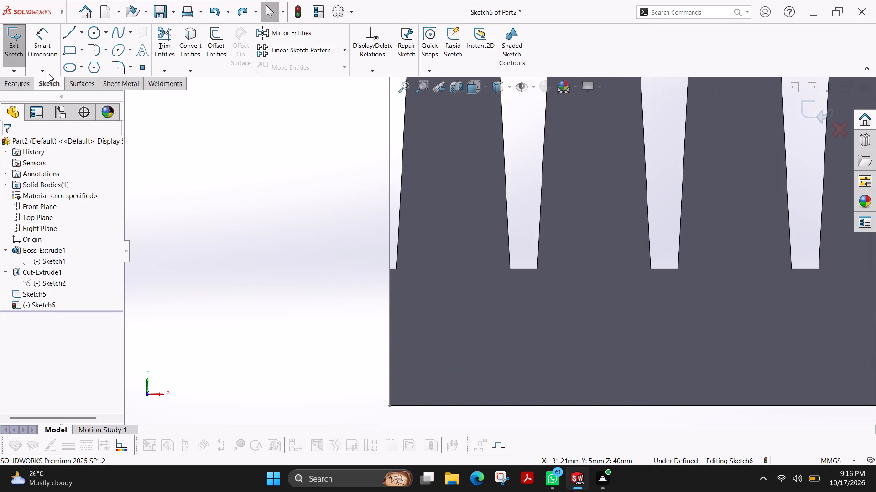
Sketch a slanted line about 35.05 mm long from the outermost fin's top outer corner to the block's bottom corner.
click(71, 36)
scroll(422, 195, up, 6)
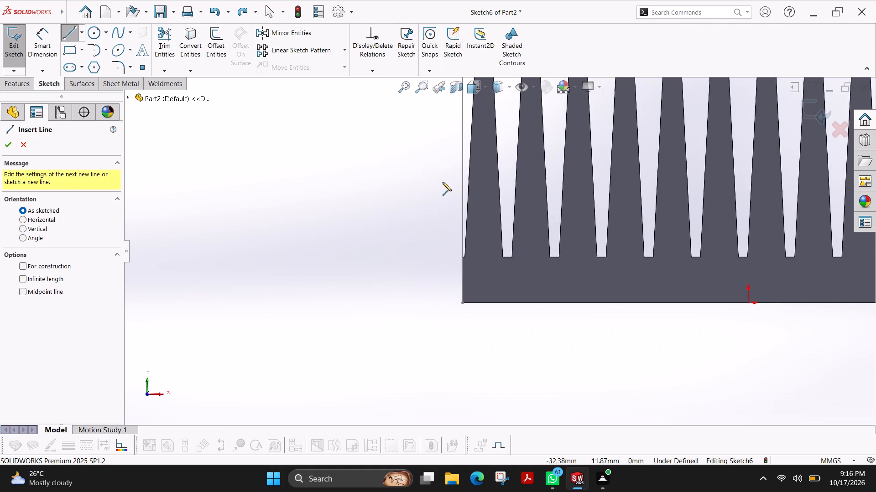
scroll(502, 126, up, 5)
scroll(496, 117, down, 4)
scroll(513, 228, down, 4)
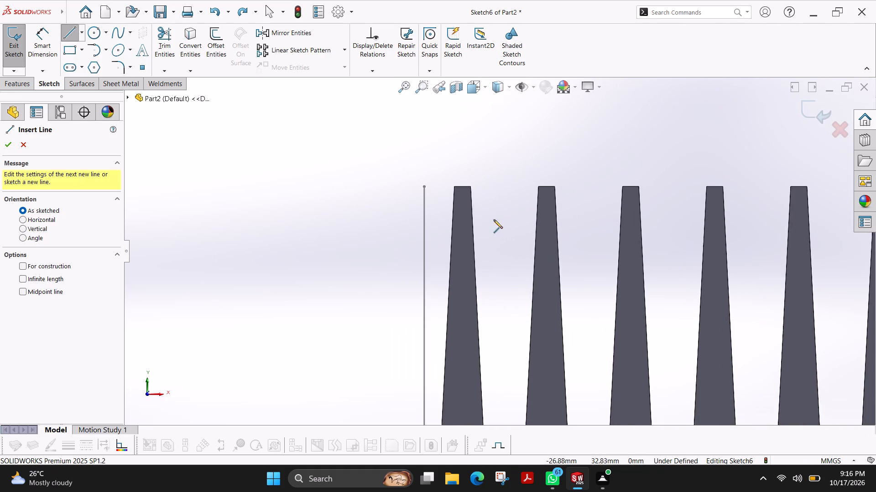
scroll(494, 220, down, 5)
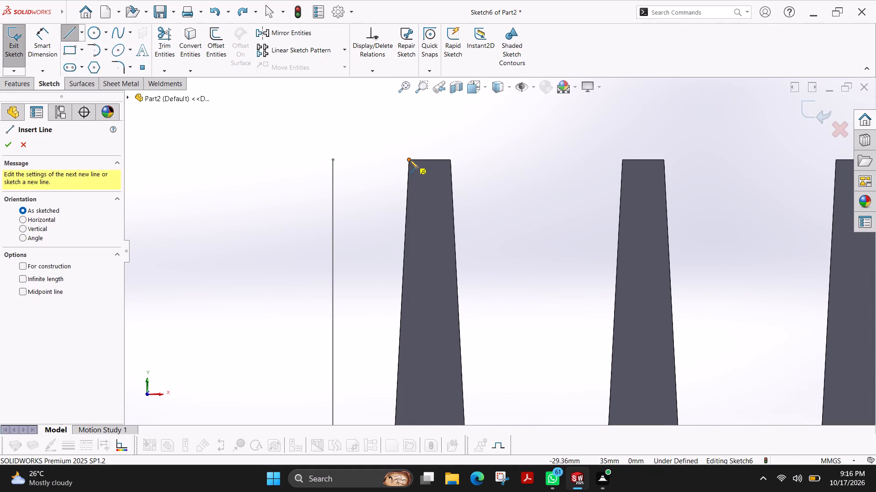
click(410, 160)
scroll(403, 305, up, 8)
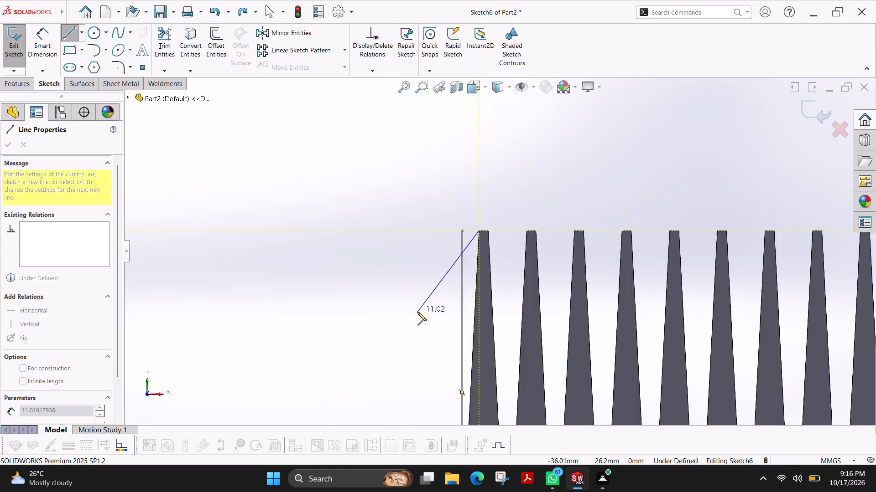
scroll(443, 339, up, 5)
scroll(490, 334, down, 11)
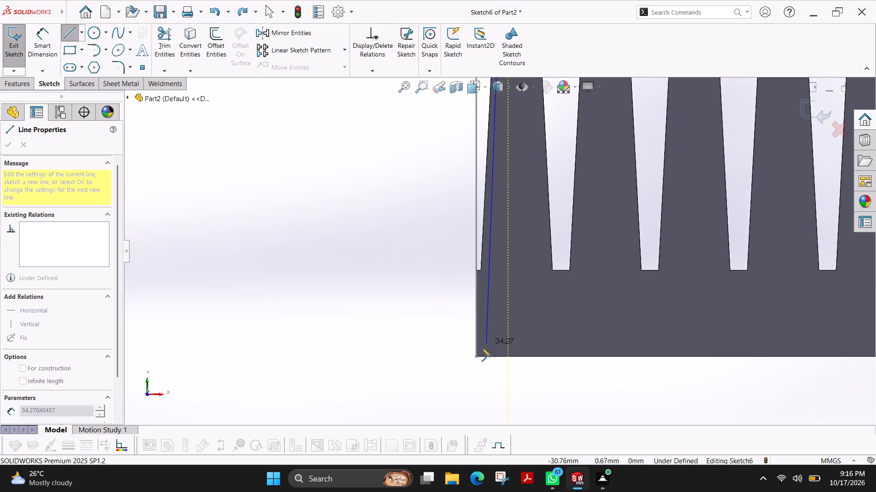
scroll(482, 348, down, 2)
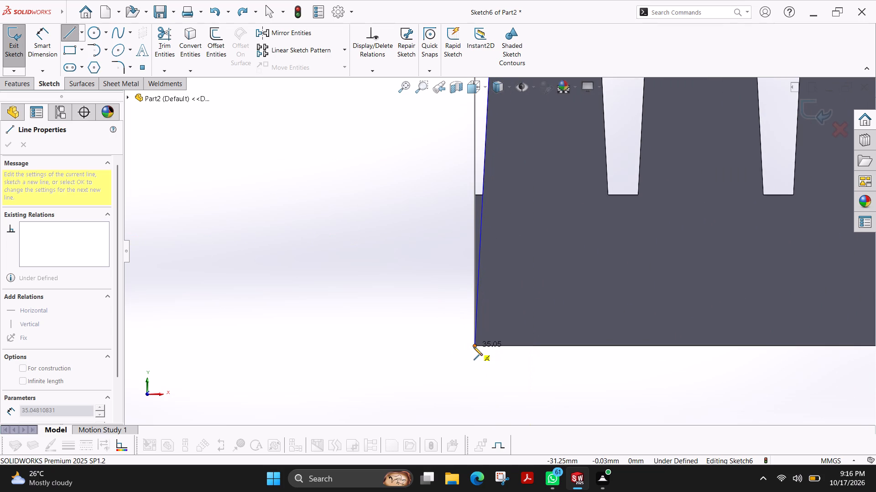
click(474, 347)
Close the cut profile with lines outside the block, ending about 1.34 mm above the fin's top outer corner, and exit the sketch.
scroll(474, 194, up, 9)
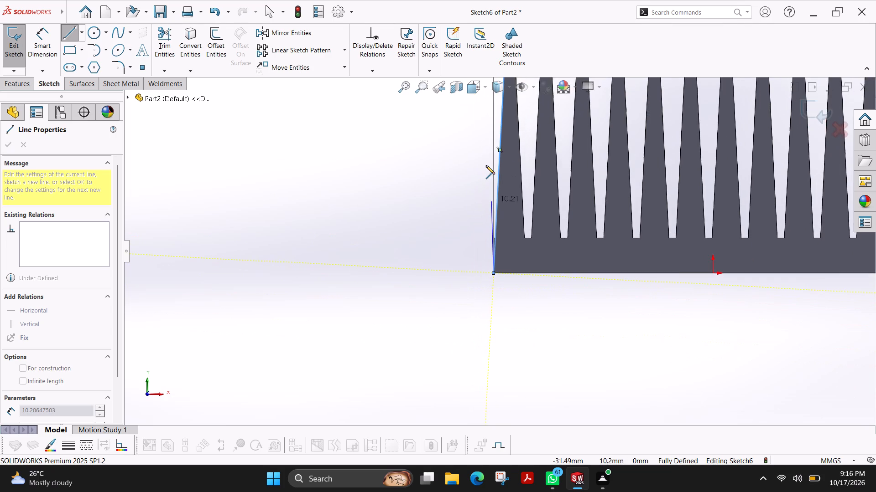
click(462, 270)
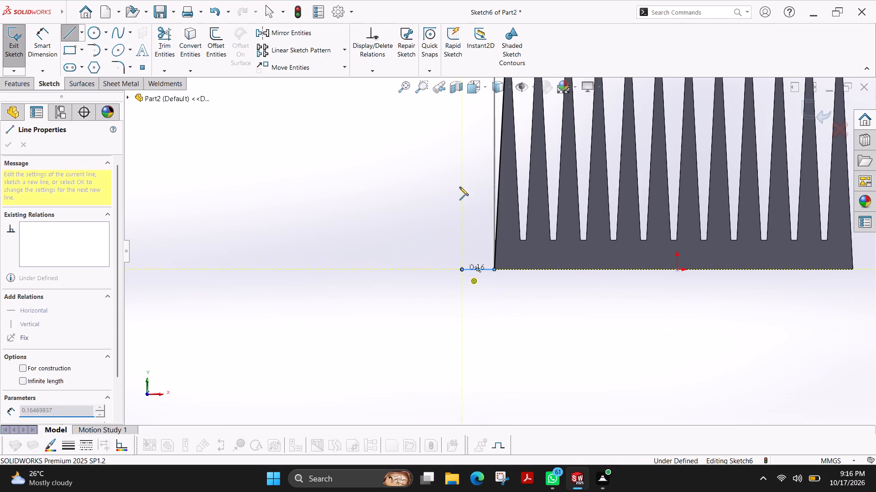
scroll(462, 170, up, 3)
scroll(489, 144, up, 1)
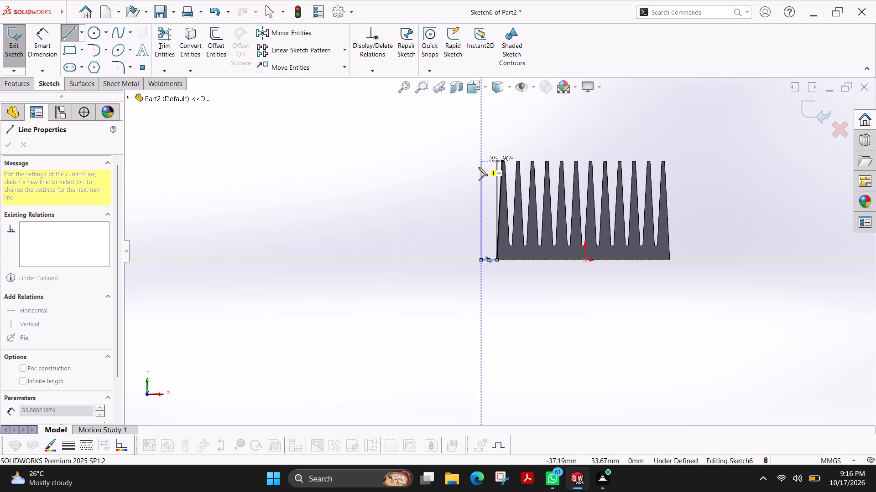
scroll(478, 167, down, 3)
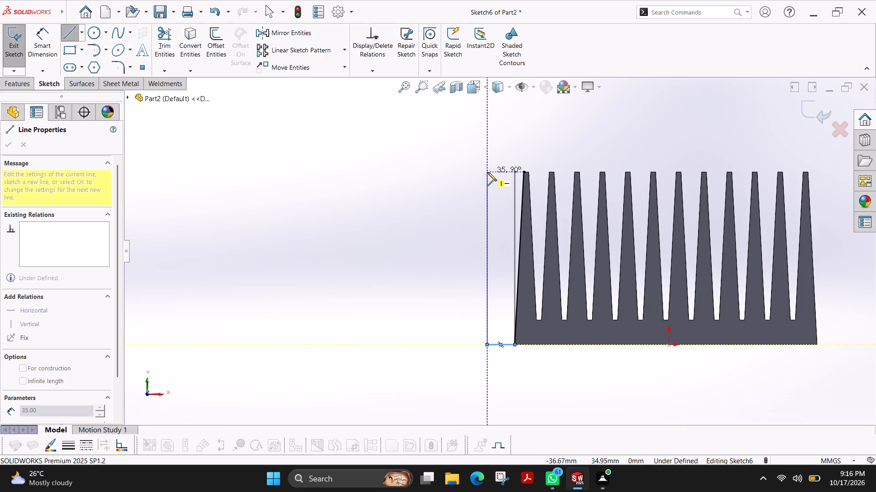
click(485, 165)
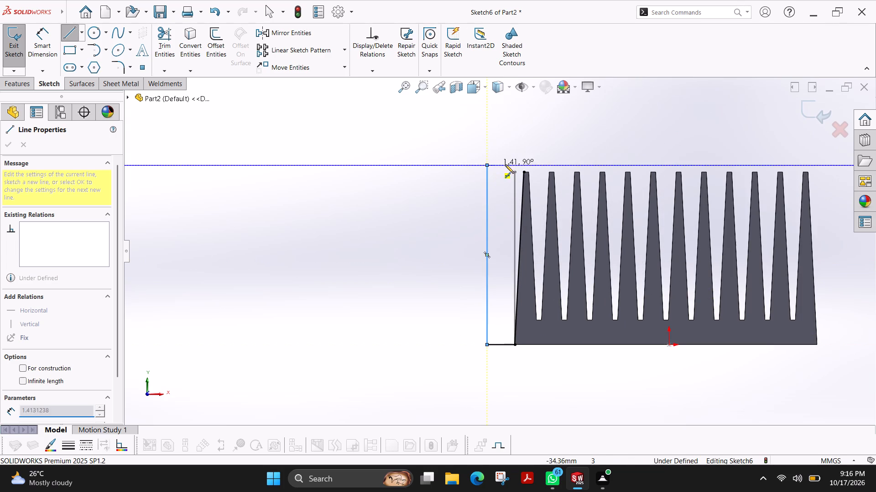
click(525, 165)
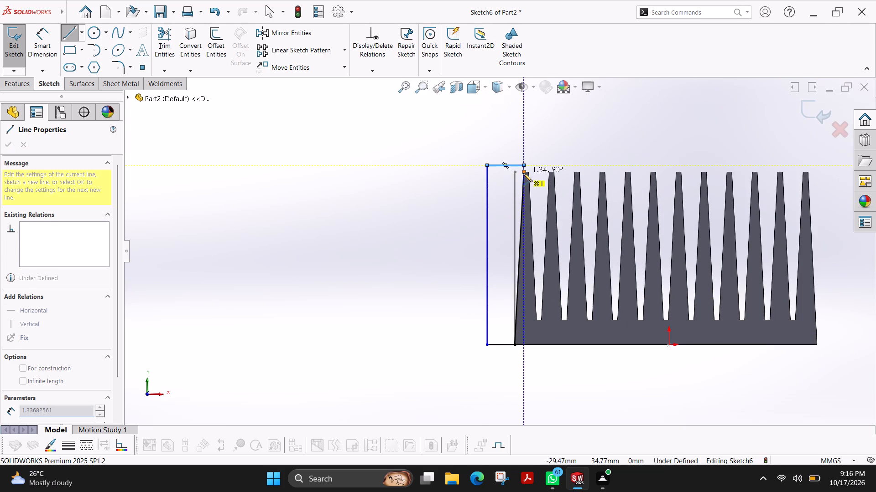
click(523, 173)
click(11, 149)
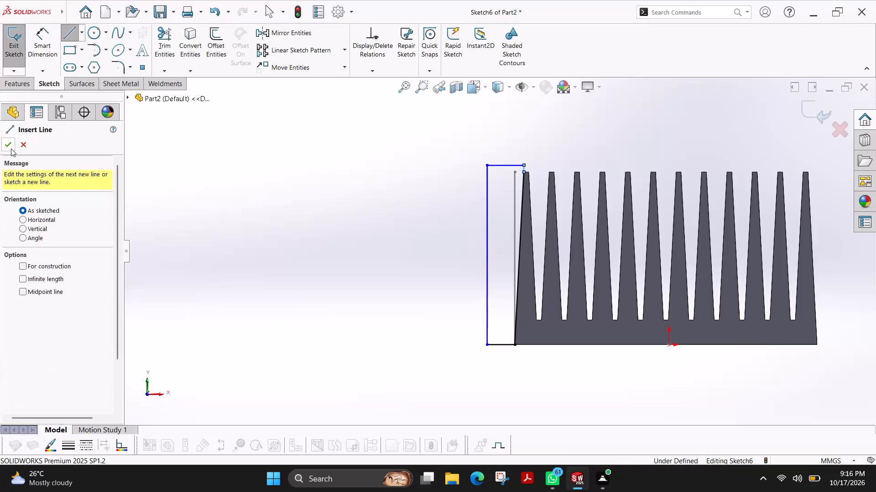
click(18, 55)
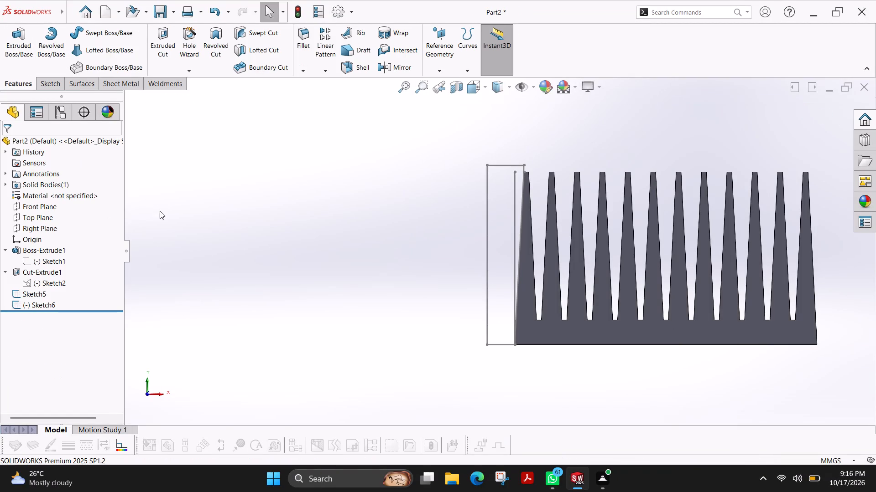
Create an extruded cut from the closed side profile, Sketch6, with a blind depth of 180.145 mm.
click(157, 36)
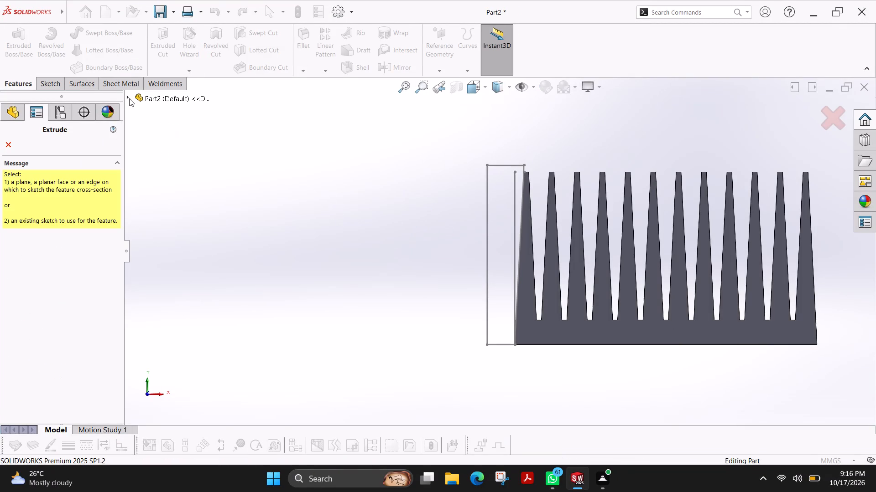
click(129, 97)
click(174, 241)
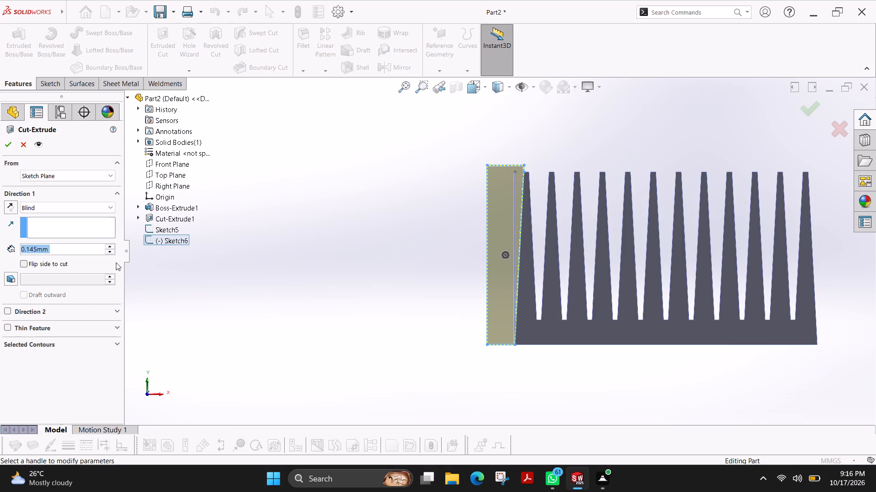
click(109, 246)
double_click(109, 246)
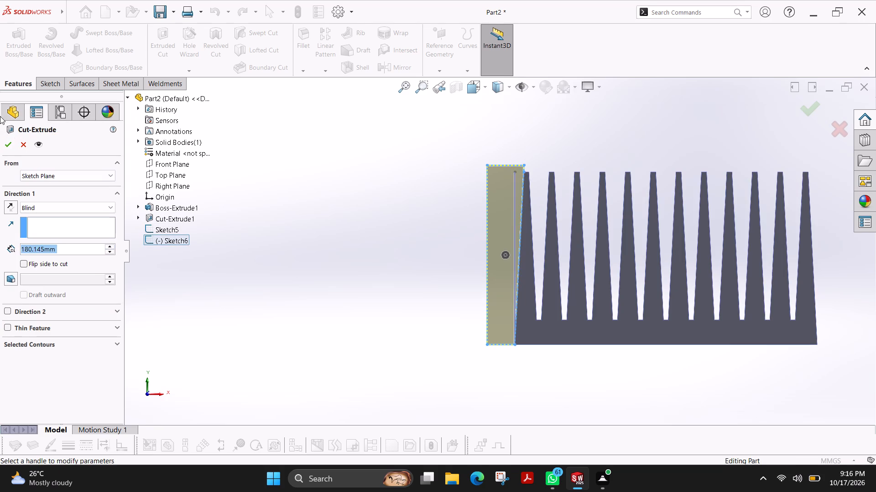
click(7, 145)
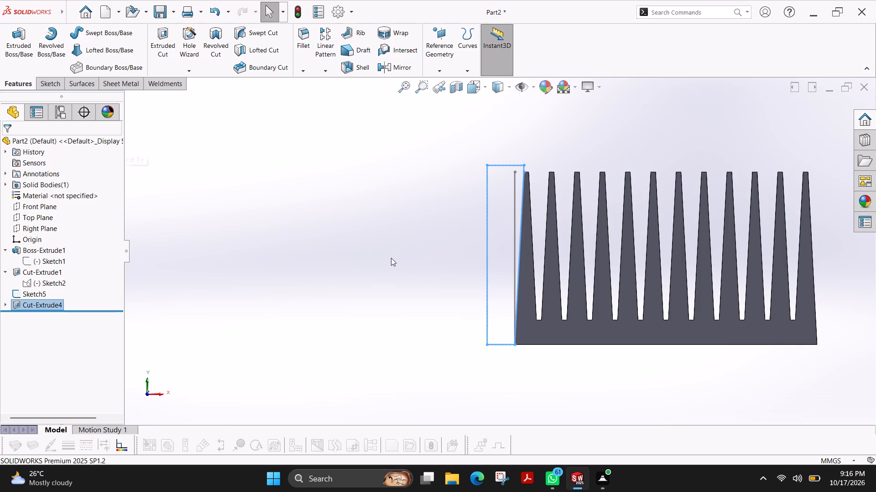
key(Escape)
Hide Sketch5, the unused sketch outline beside the outermost fin.
ctrl+shift+middle_drag(414, 263, 451, 300)
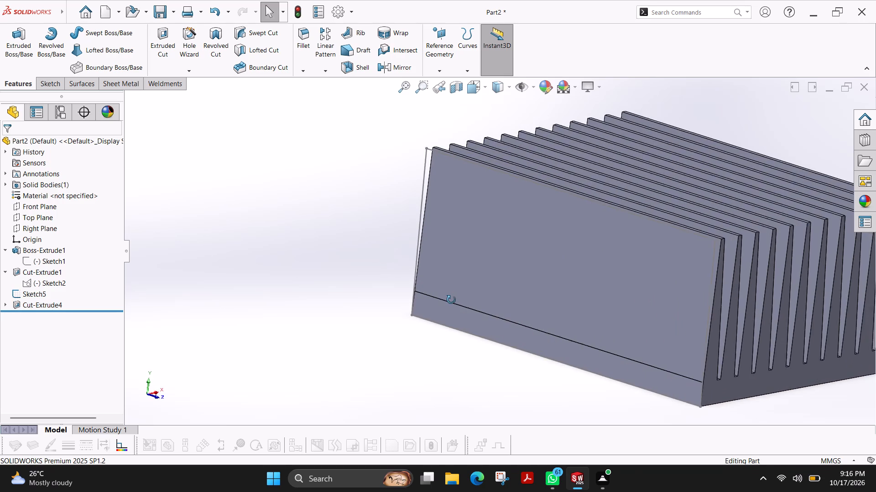
ctrl+shift+middle_drag(451, 300, 410, 292)
key(Escape)
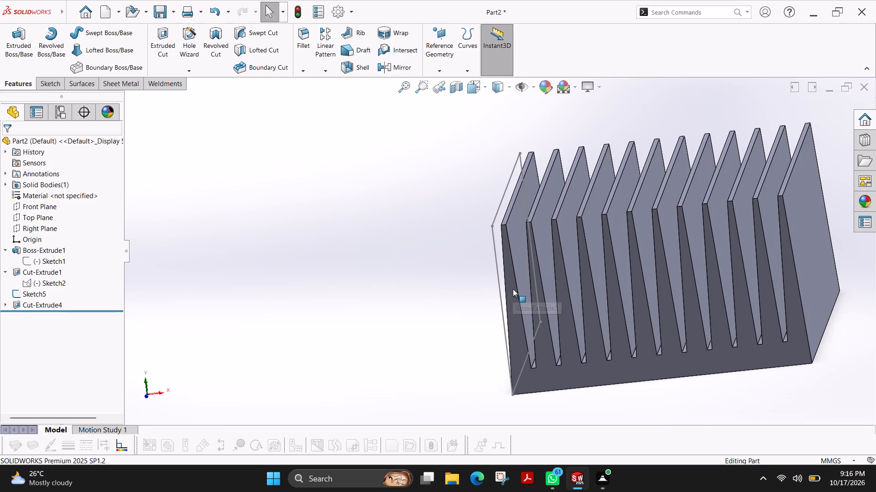
key(Escape)
key(Escape)
ctrl+shift+middle_drag(451, 252, 455, 251)
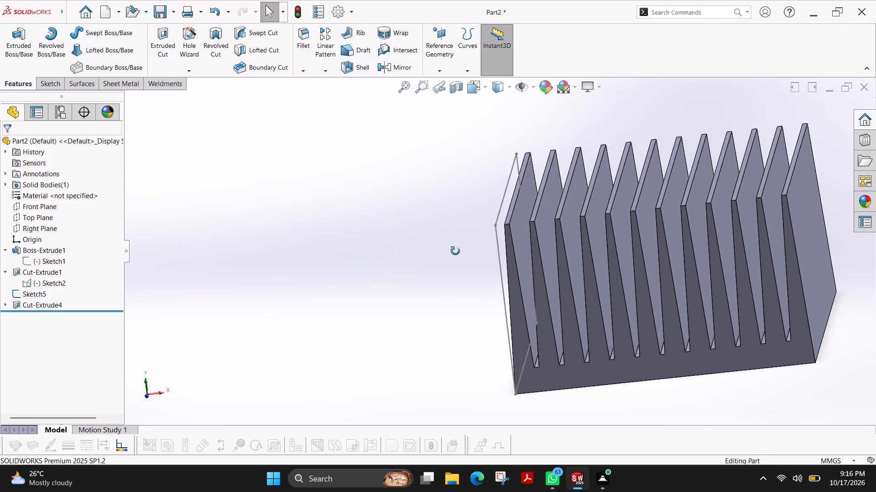
ctrl+shift+middle_drag(455, 251, 473, 226)
ctrl+shift+middle_drag(460, 264, 447, 273)
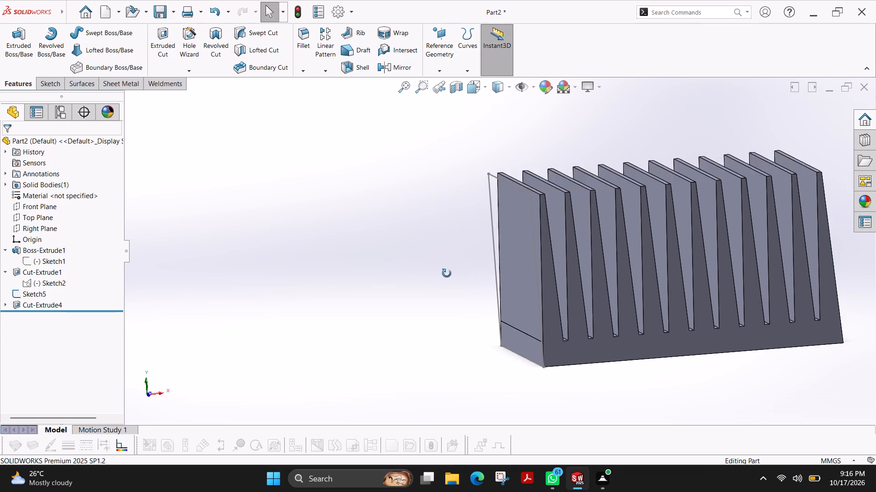
ctrl+shift+middle_drag(447, 273, 440, 278)
click(501, 219)
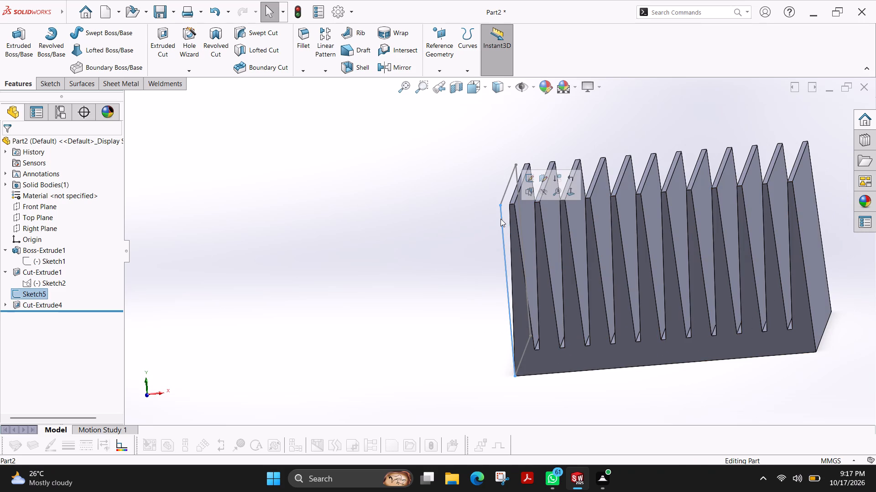
click(542, 194)
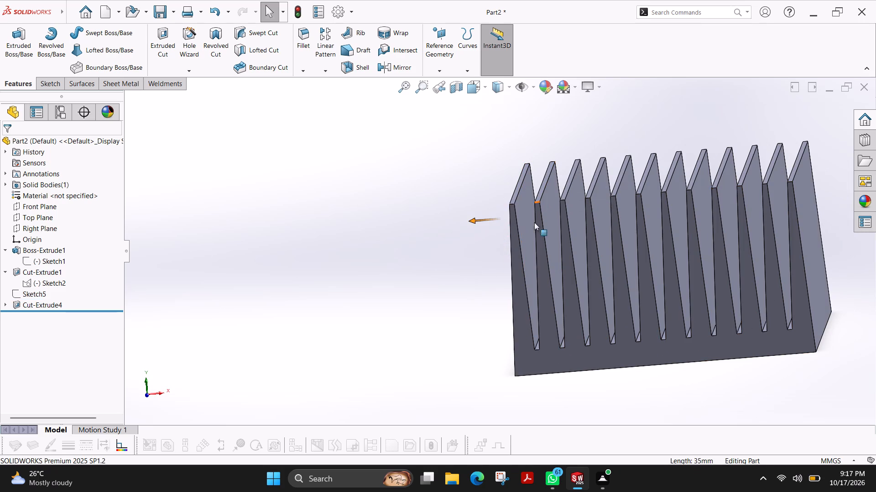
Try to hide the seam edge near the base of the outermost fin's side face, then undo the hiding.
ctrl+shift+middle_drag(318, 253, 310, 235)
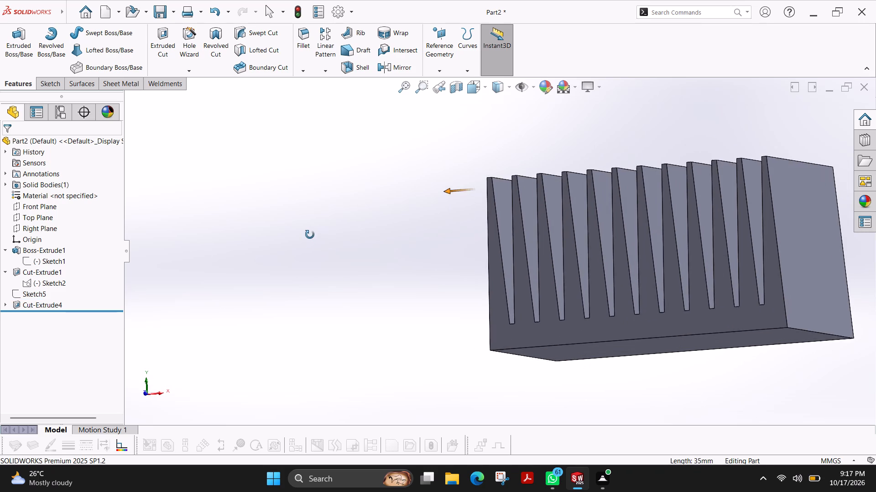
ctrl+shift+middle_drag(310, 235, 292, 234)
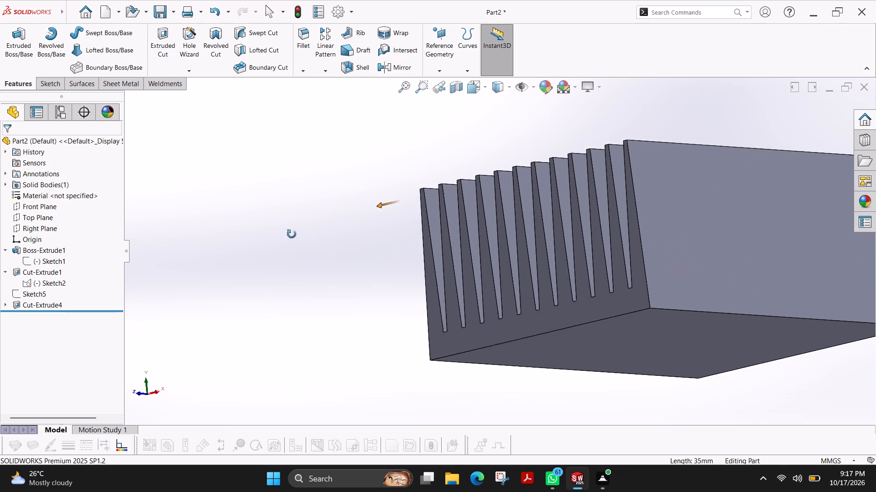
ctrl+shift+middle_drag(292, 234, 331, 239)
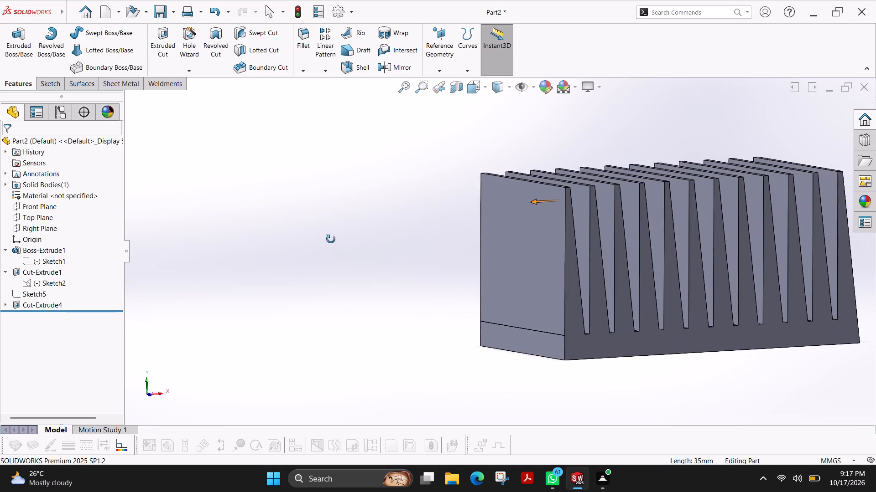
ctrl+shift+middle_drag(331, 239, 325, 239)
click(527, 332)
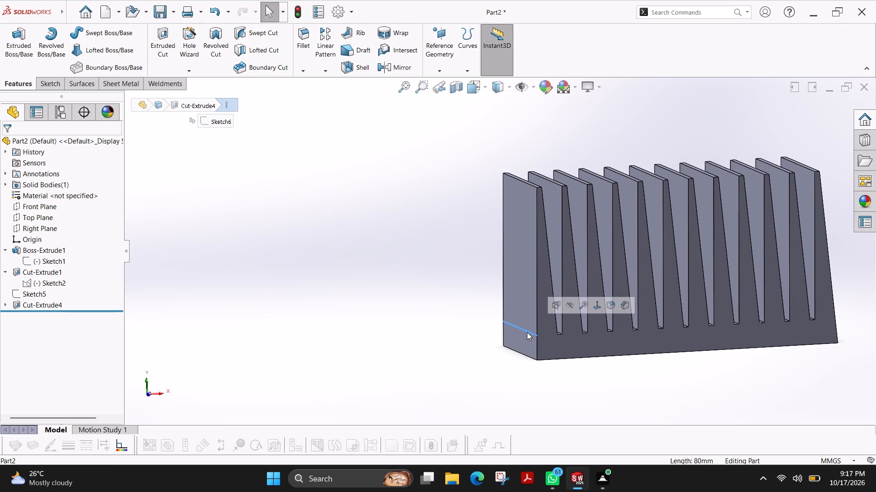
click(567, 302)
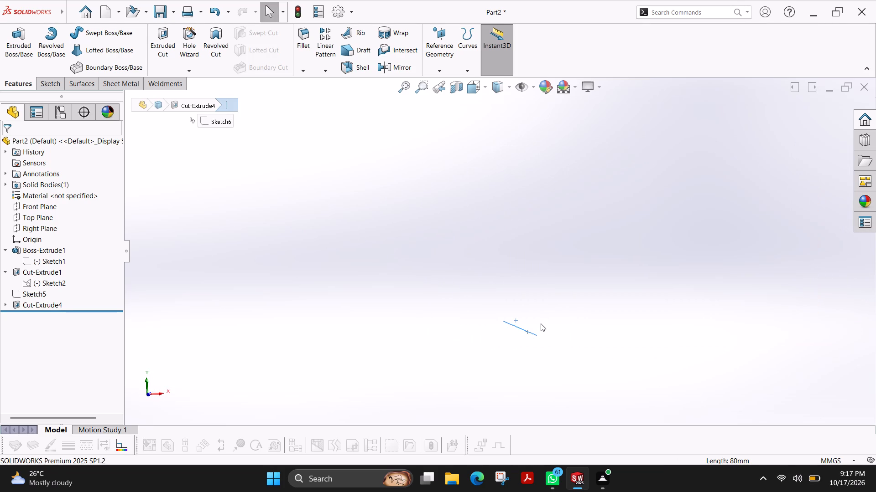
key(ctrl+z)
Inspect the finned block from the front and above, and set the view to isometric.
middle_drag(455, 272, 445, 282)
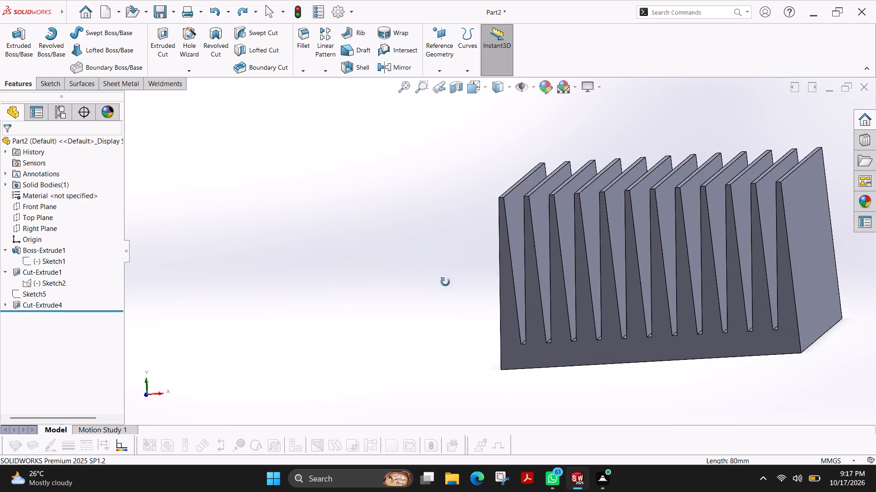
middle_drag(445, 282, 448, 302)
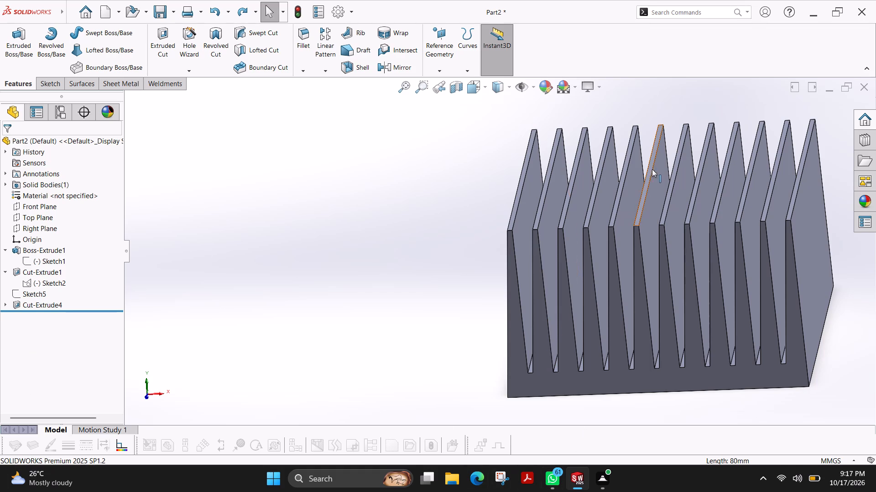
scroll(526, 231, down, 1)
scroll(469, 208, up, 3)
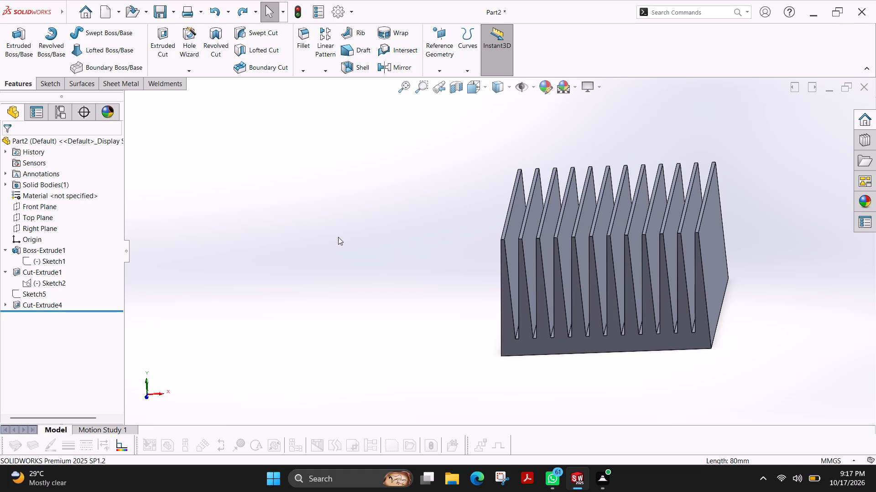
click(485, 90)
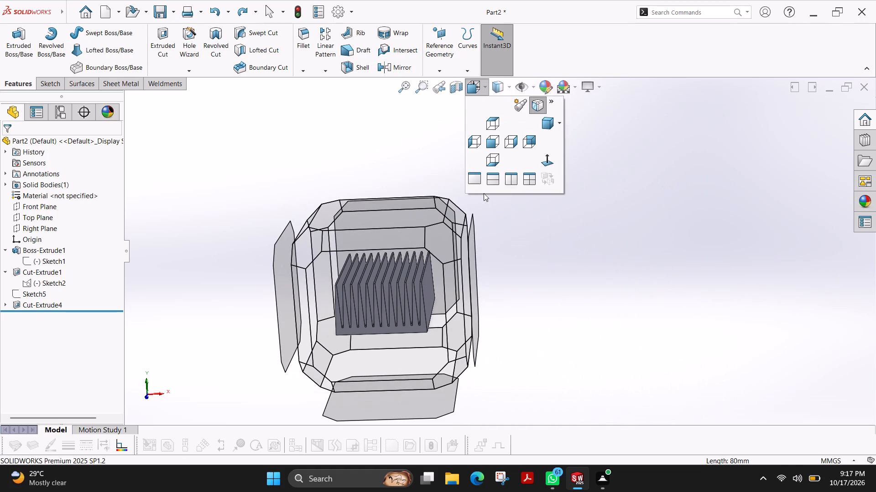
click(434, 246)
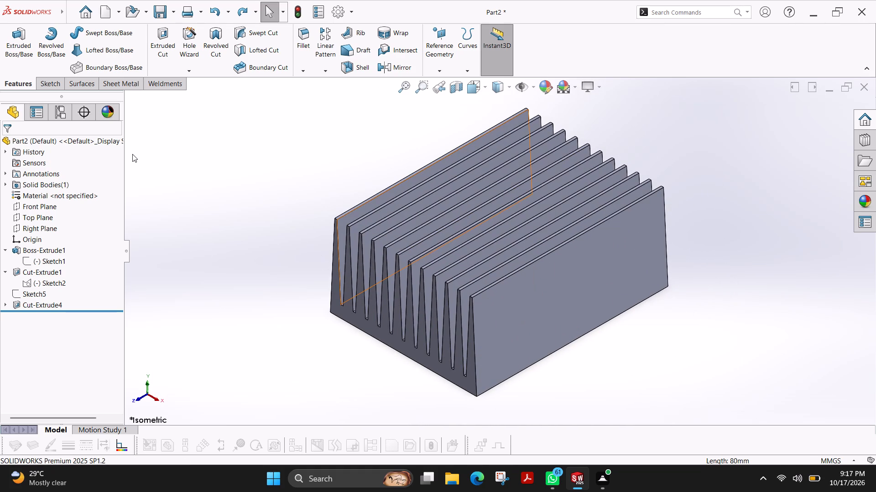
Save the part as fujiPart58 in the solidworks folder of fuji drawing file.
key(ctrl+s)
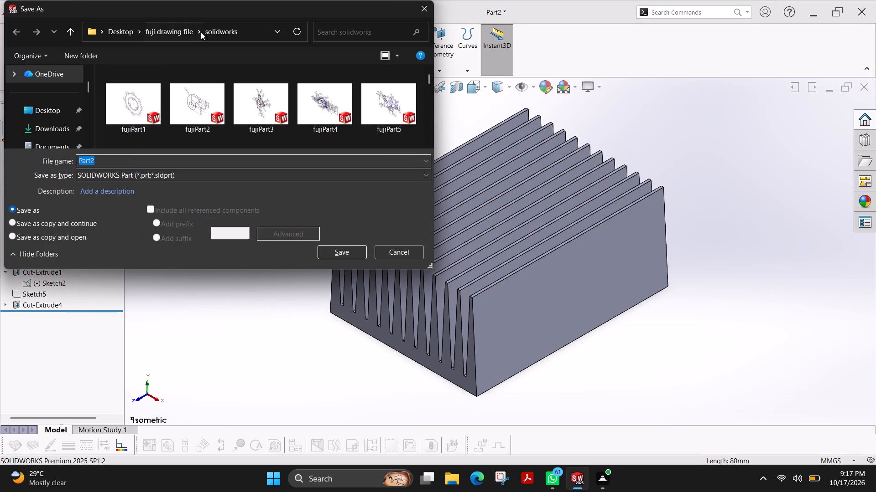
scroll(235, 105, down, 20)
scroll(235, 105, down, 6)
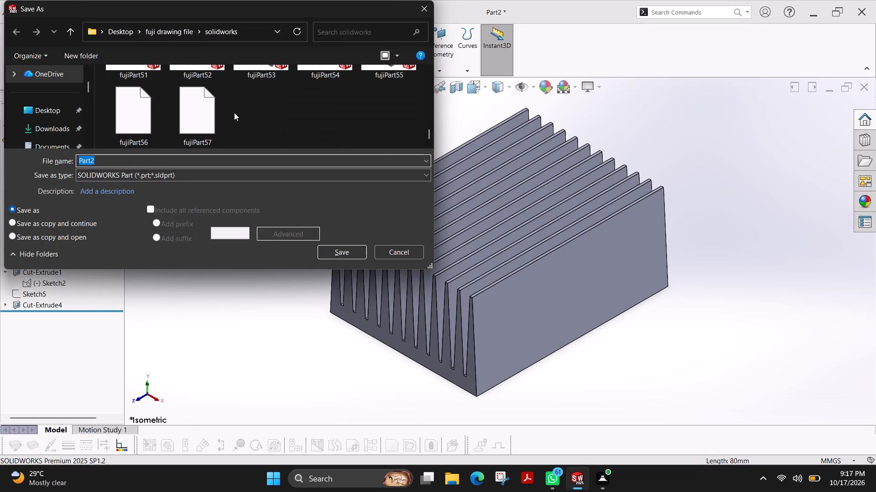
scroll(234, 113, down, 8)
key(Right)
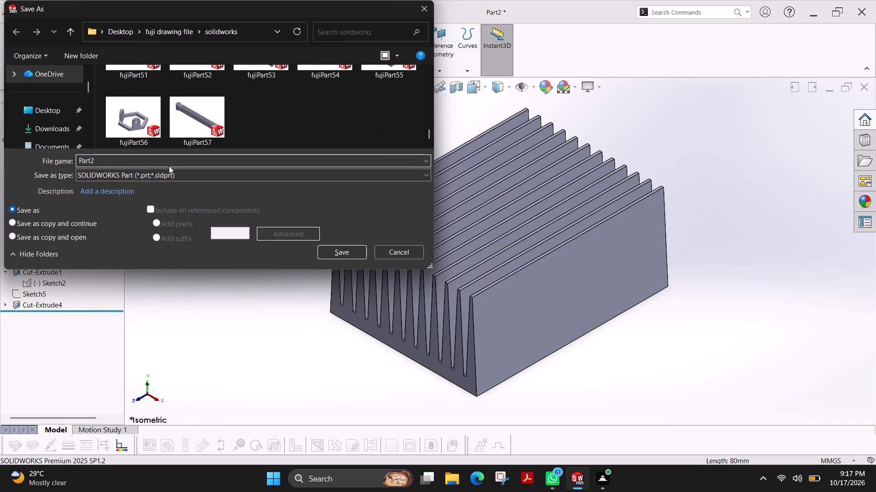
key(BackSpace)
text(58)
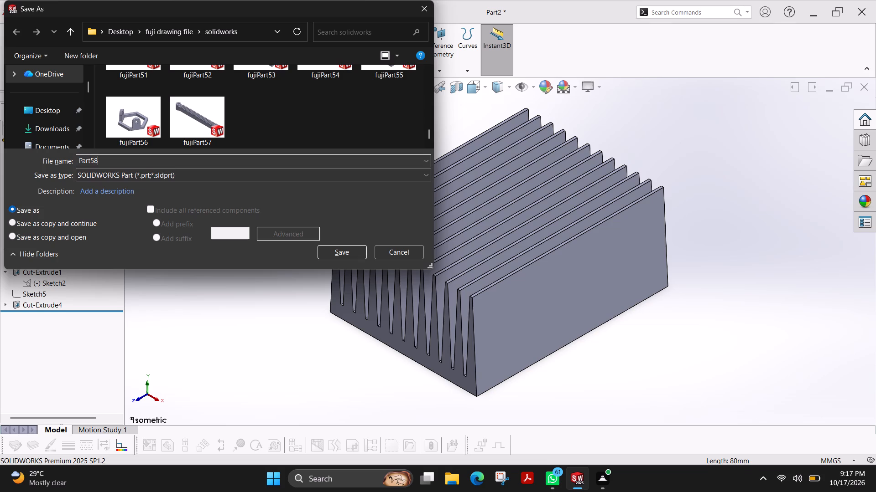
key(Left)
key(Left)
key(Left)
key(Left)
key(Left)
key(Left)
key(Left)
key(Left)
key(Left)
key(Left)
key(Left)
key(Left)
key(Left)
key(Left)
key(Left)
key(Left)
key(Left)
key(Left)
text(fuji)
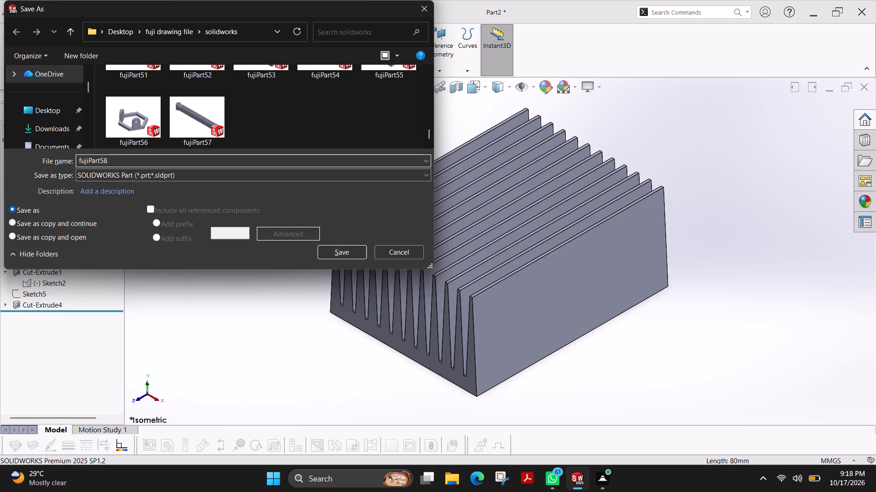
click(334, 256)
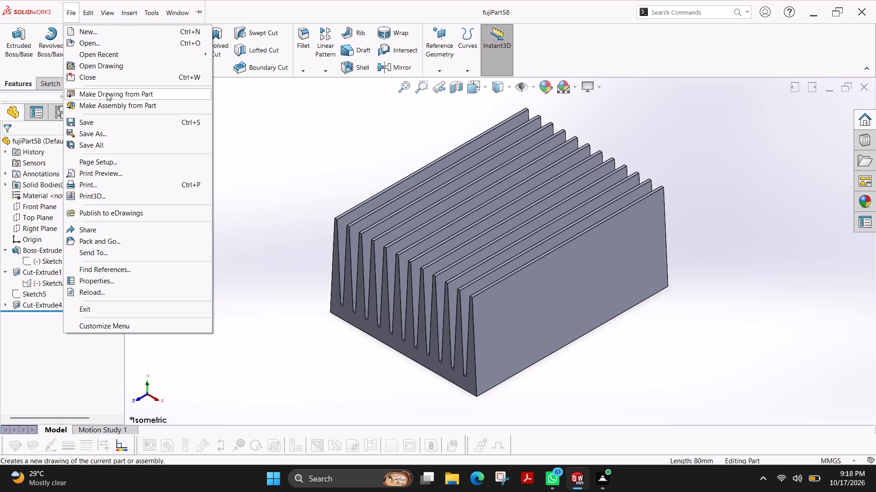
Create a drawing from the fujiPart58 part on a standard A4 (ISO) sheet with the sheet format displayed.
click(107, 93)
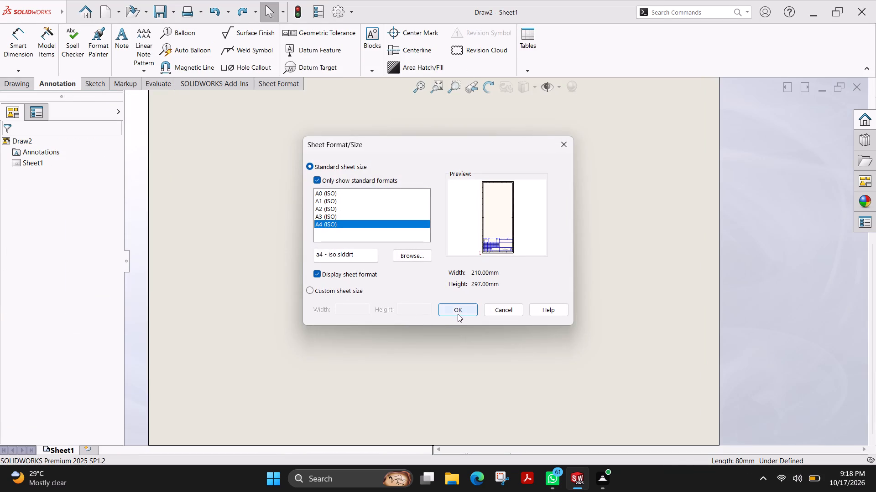
click(458, 314)
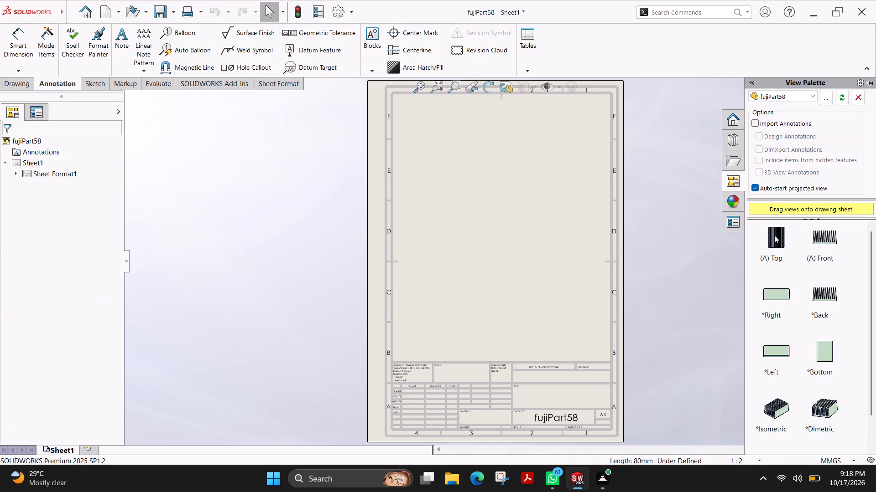
Place the part's Top view in the sheet's upper left area and project the front view directly below it.
drag(777, 241, 600, 212)
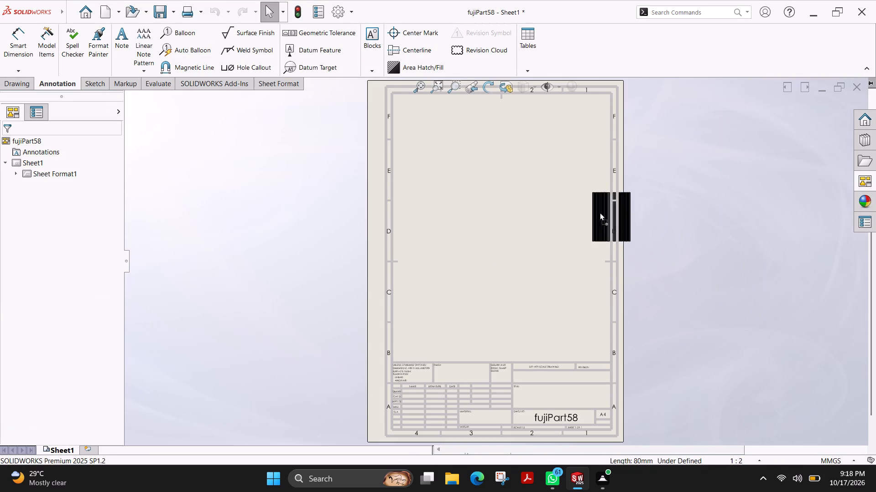
drag(600, 212, 443, 159)
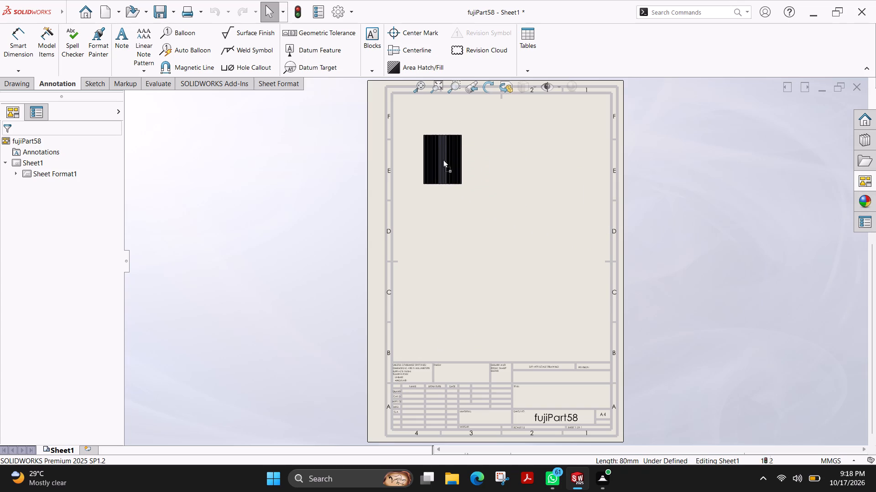
scroll(456, 154, down, 6)
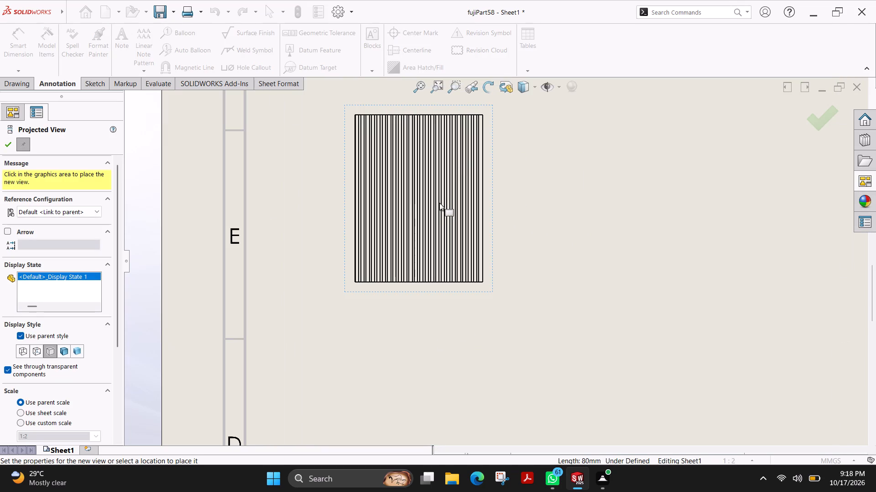
scroll(439, 203, up, 6)
scroll(513, 315, up, 3)
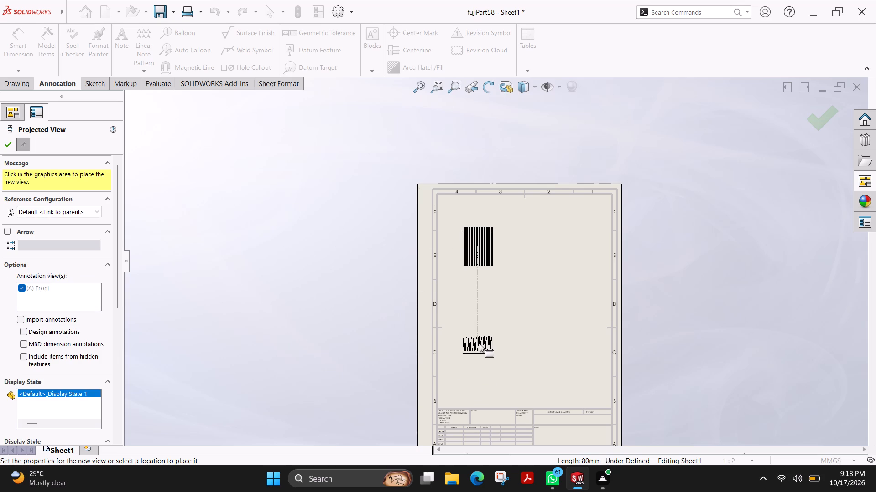
click(483, 330)
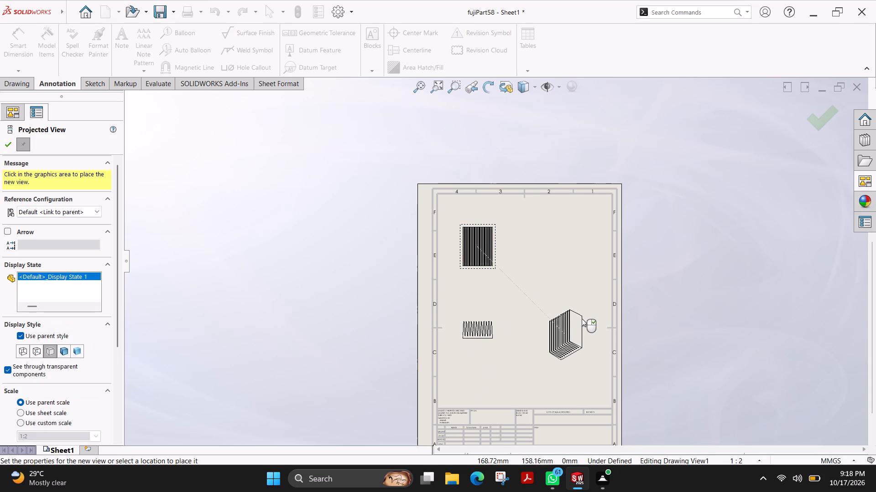
key(Escape)
Add the Current model view, showing the part isometrically, to the sheet's upper right area beside the top view.
click(866, 183)
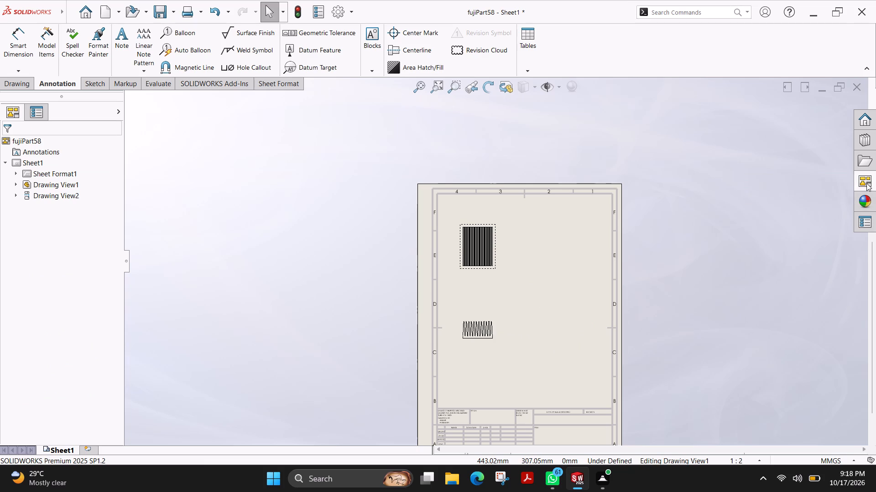
scroll(795, 333, down, 4)
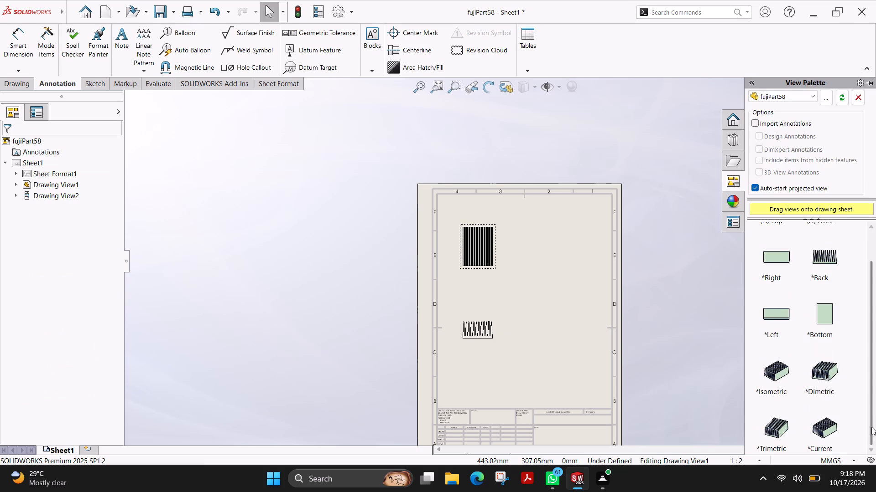
drag(832, 422, 574, 252)
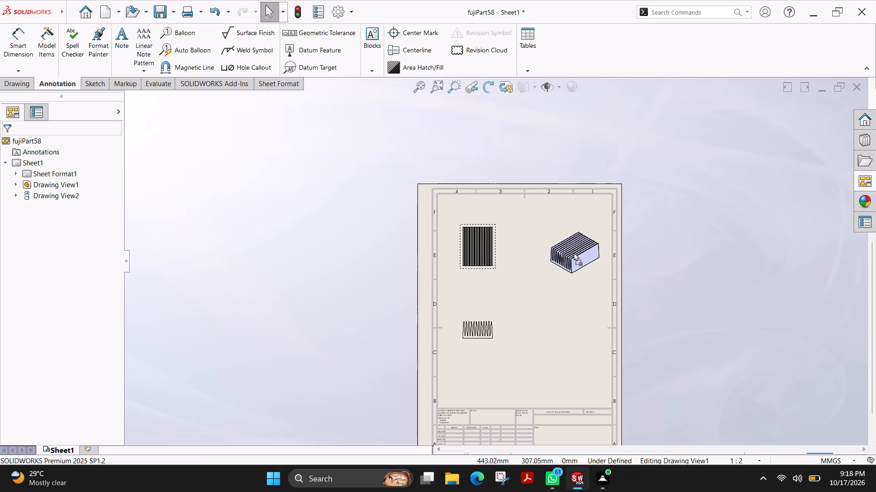
drag(574, 252, 571, 251)
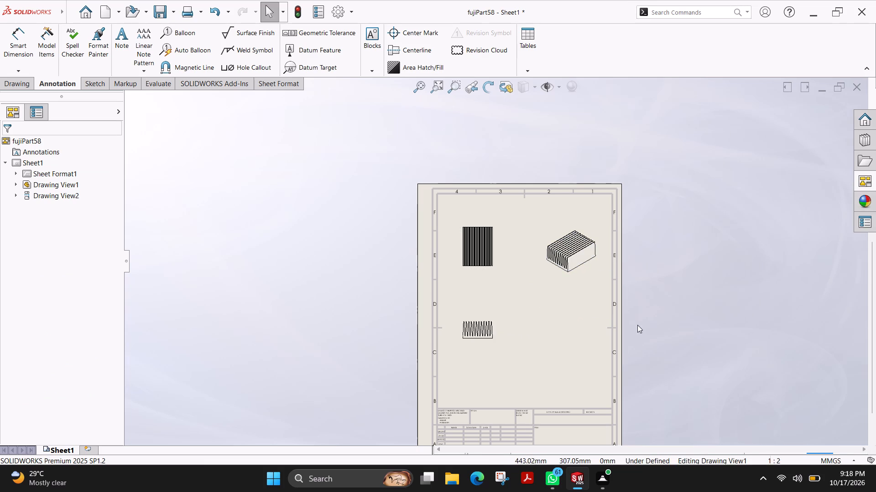
scroll(615, 320, down, 2)
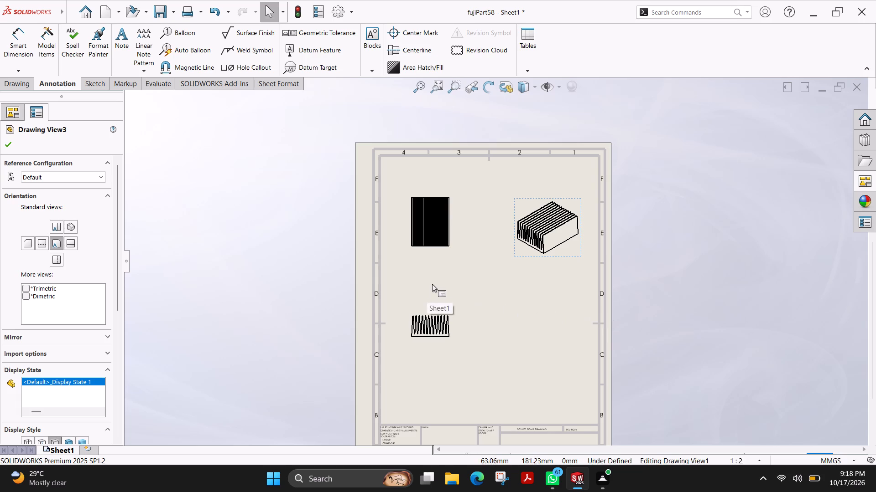
click(7, 149)
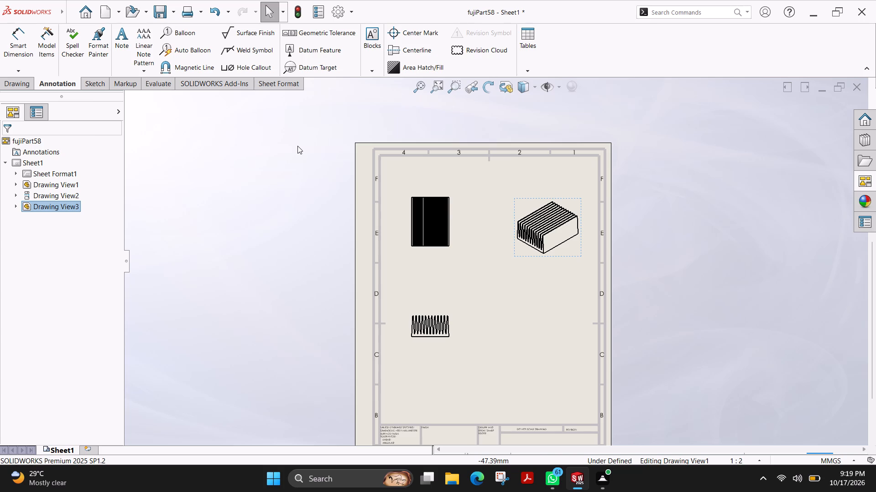
Create detail view A from a circle of about 5 mm radius around the front view's two rightmost fin tips, placing it below the isometric view.
click(19, 82)
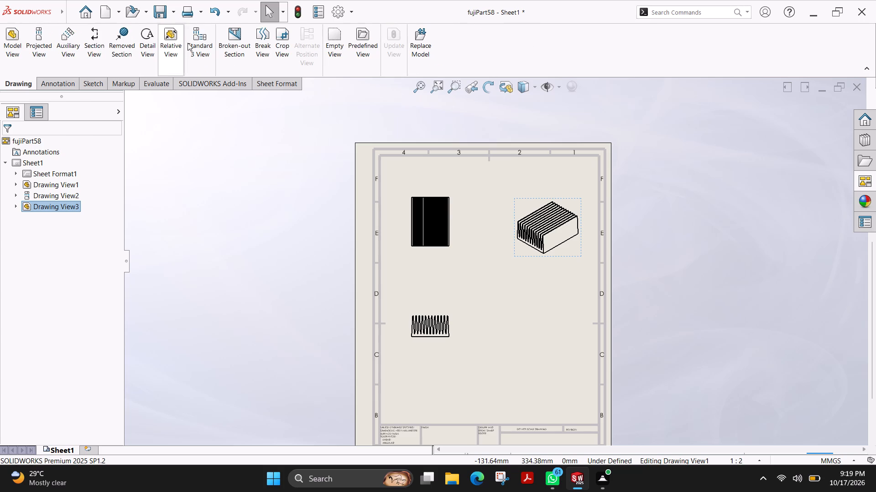
click(145, 39)
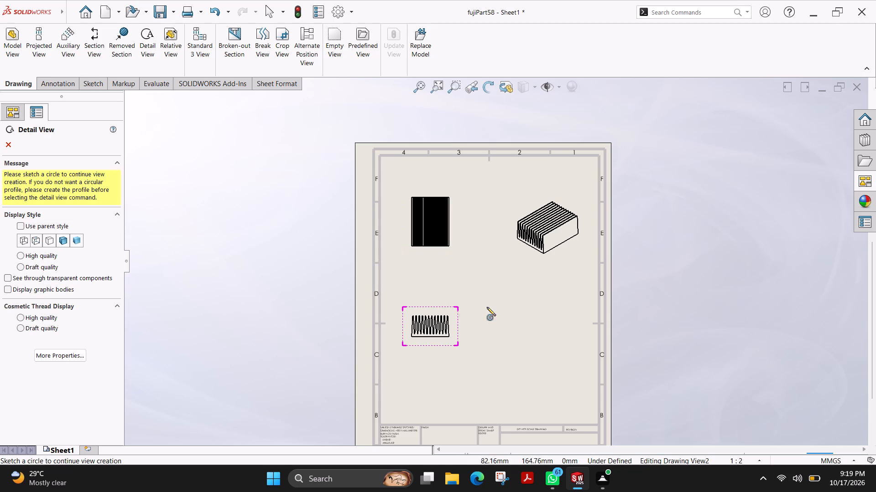
scroll(456, 307, down, 12)
scroll(499, 266, down, 5)
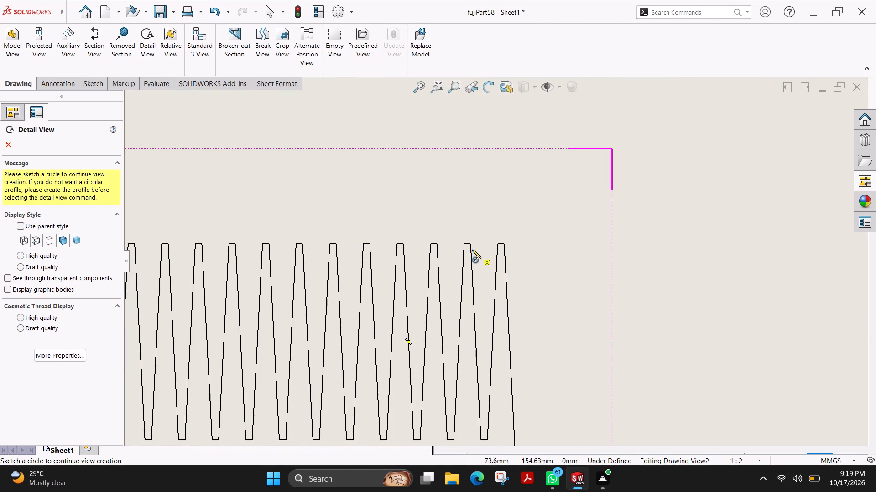
scroll(472, 249, down, 2)
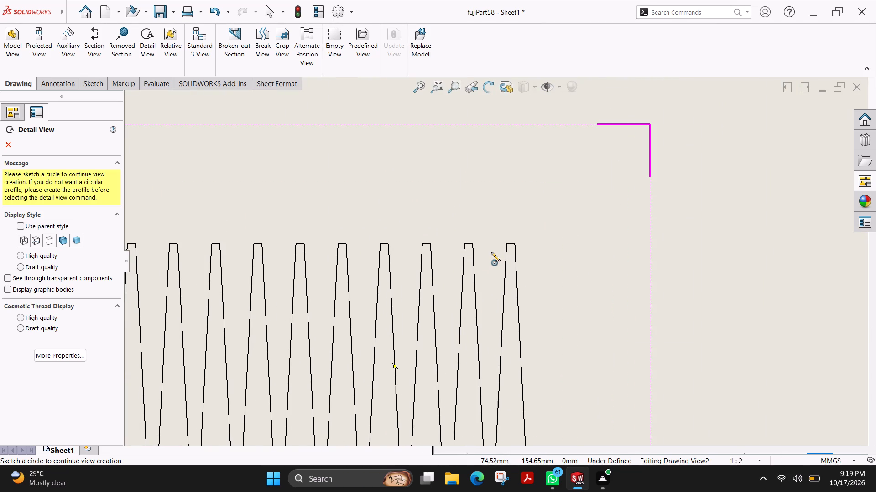
drag(488, 267, 524, 242)
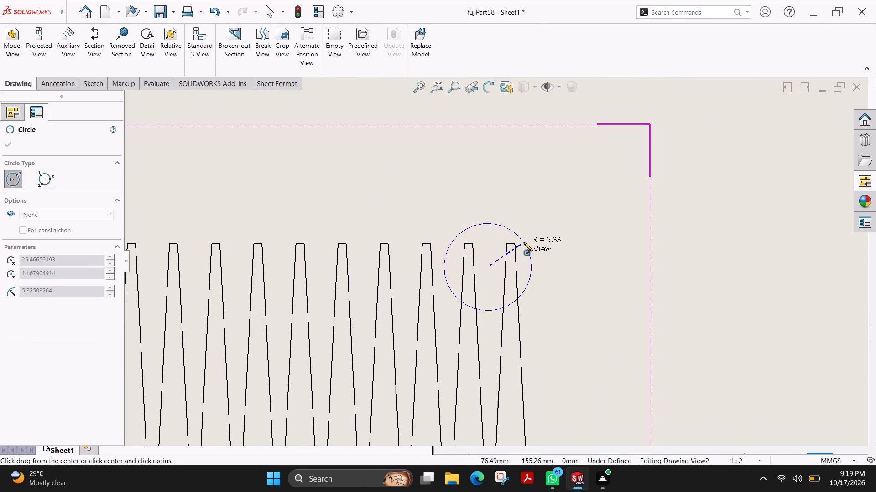
drag(524, 242, 521, 244)
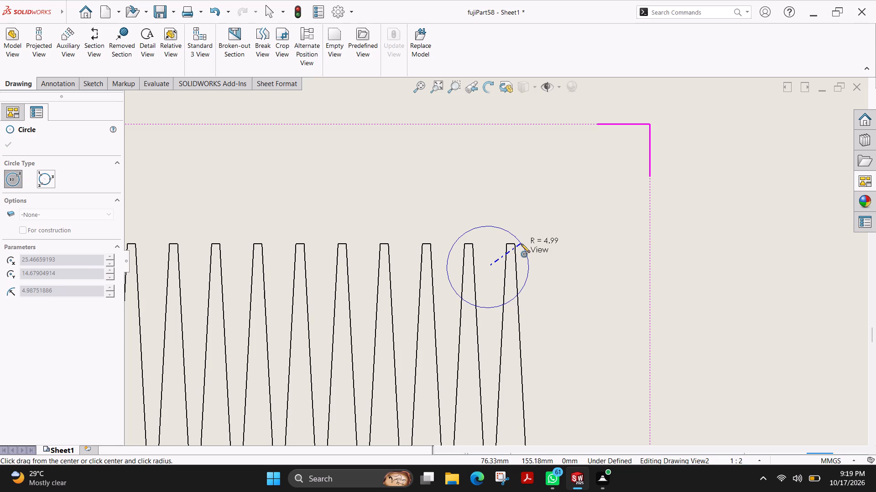
drag(521, 244, 518, 244)
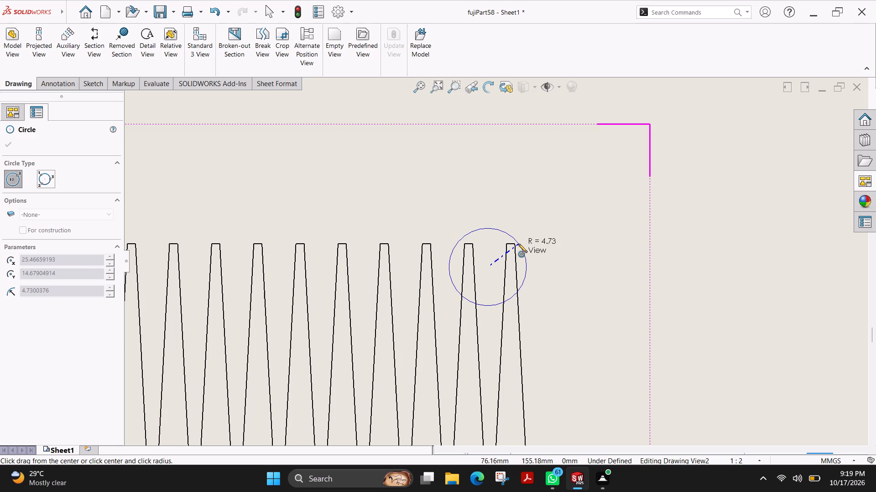
drag(518, 244, 520, 244)
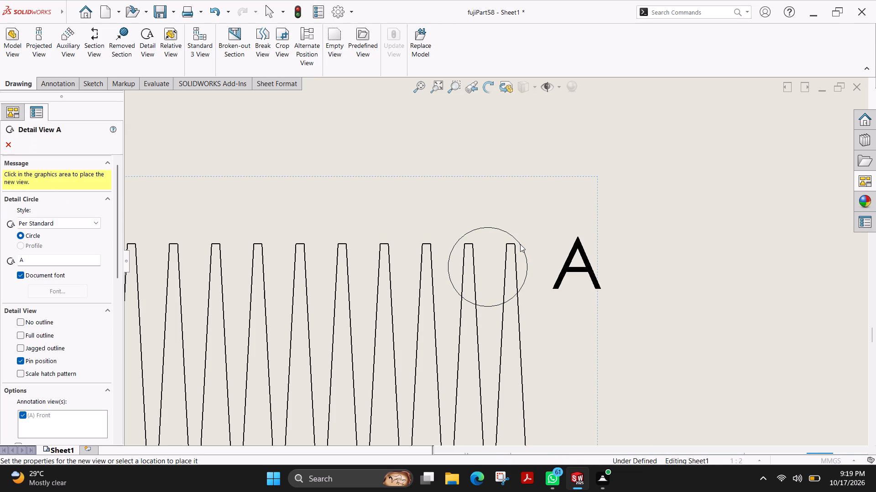
scroll(692, 215, up, 5)
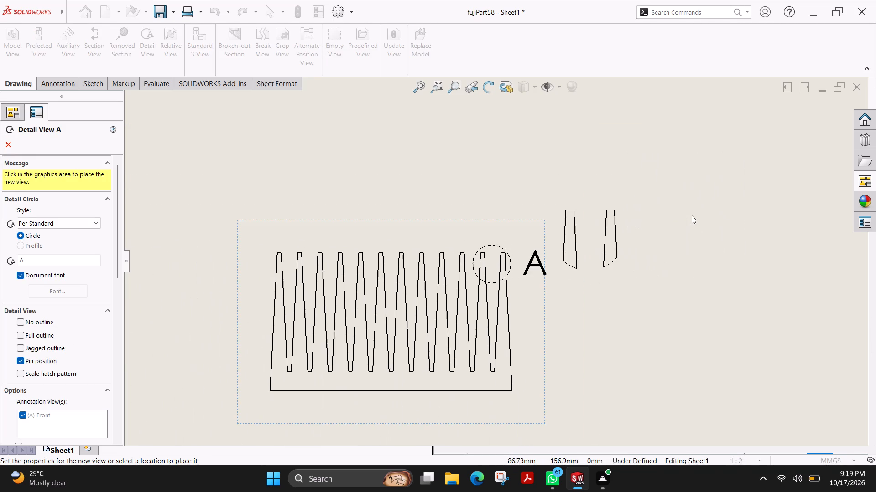
scroll(673, 251, up, 3)
scroll(710, 244, up, 3)
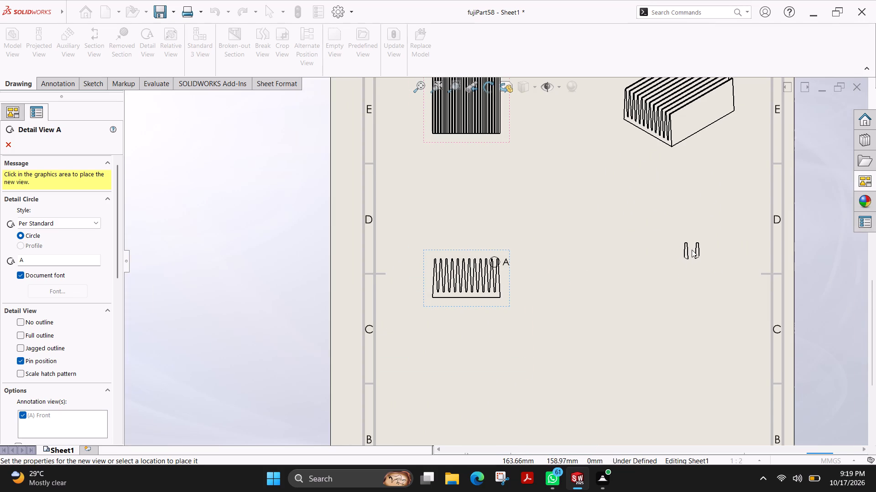
click(692, 250)
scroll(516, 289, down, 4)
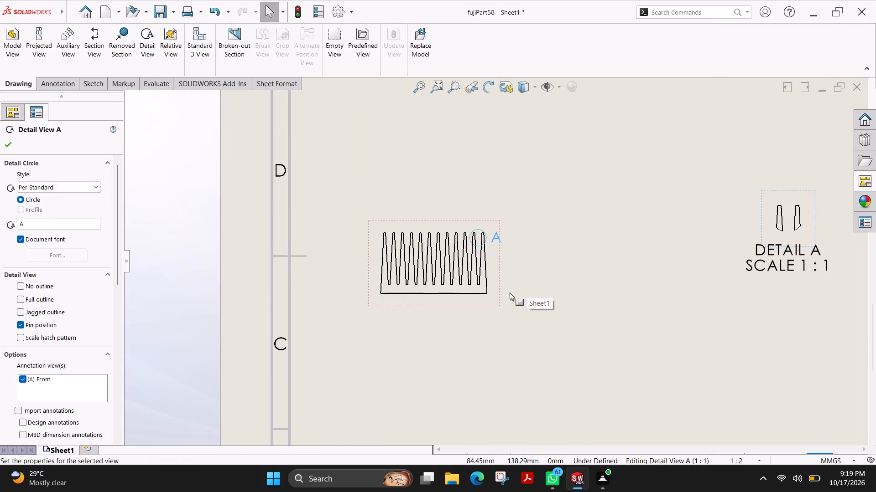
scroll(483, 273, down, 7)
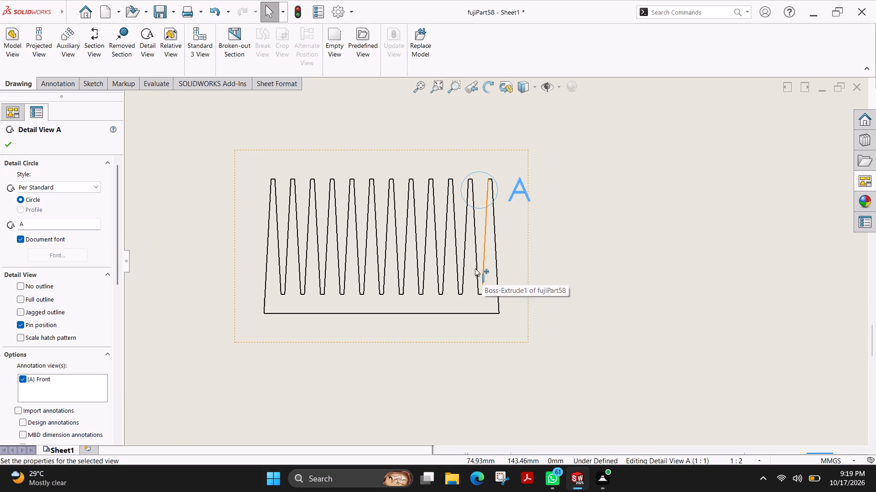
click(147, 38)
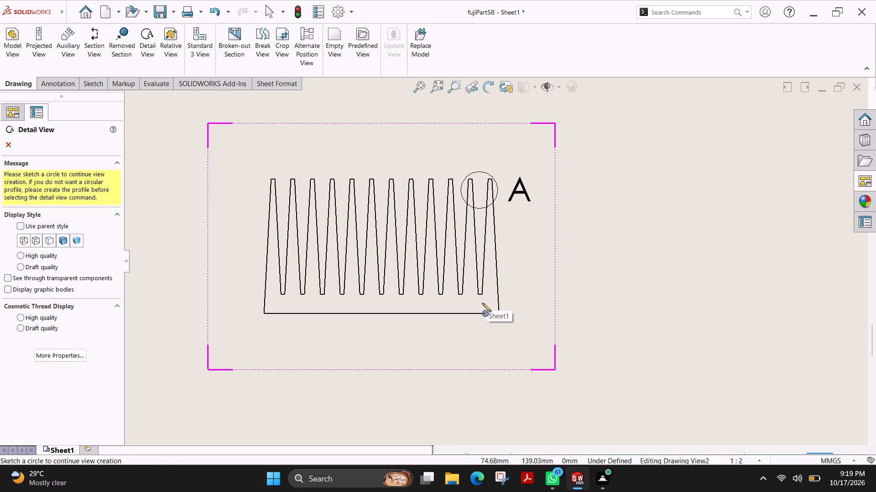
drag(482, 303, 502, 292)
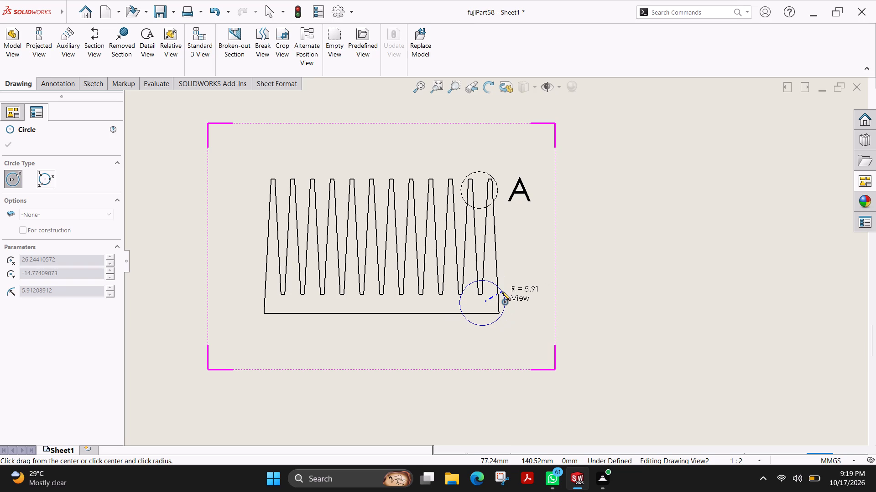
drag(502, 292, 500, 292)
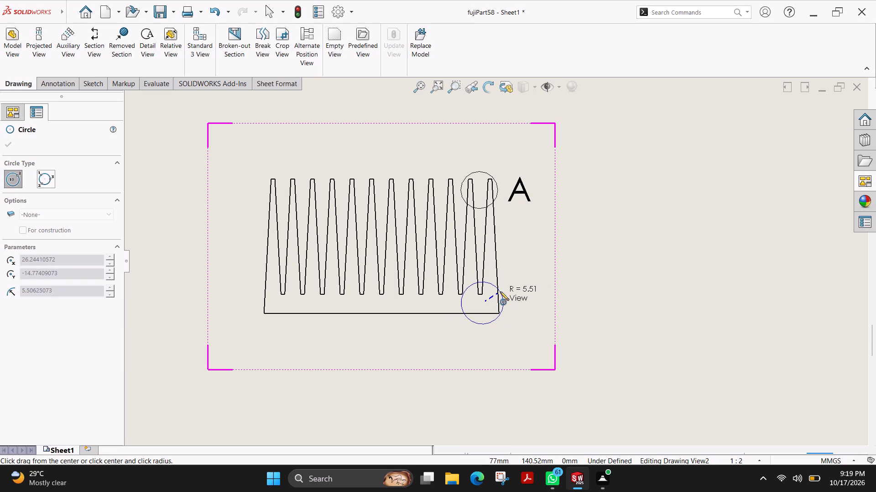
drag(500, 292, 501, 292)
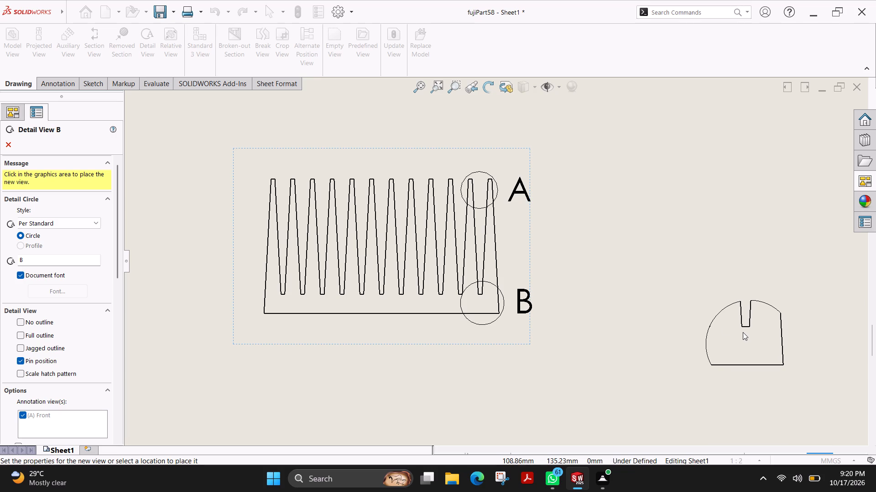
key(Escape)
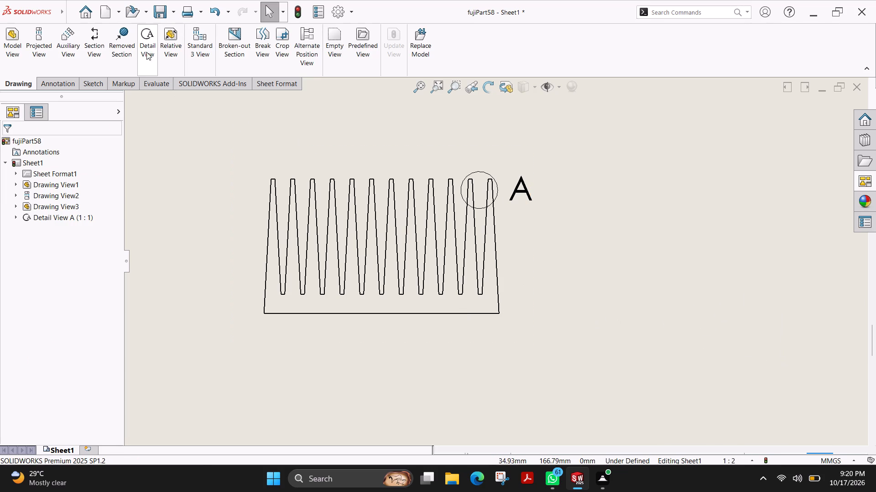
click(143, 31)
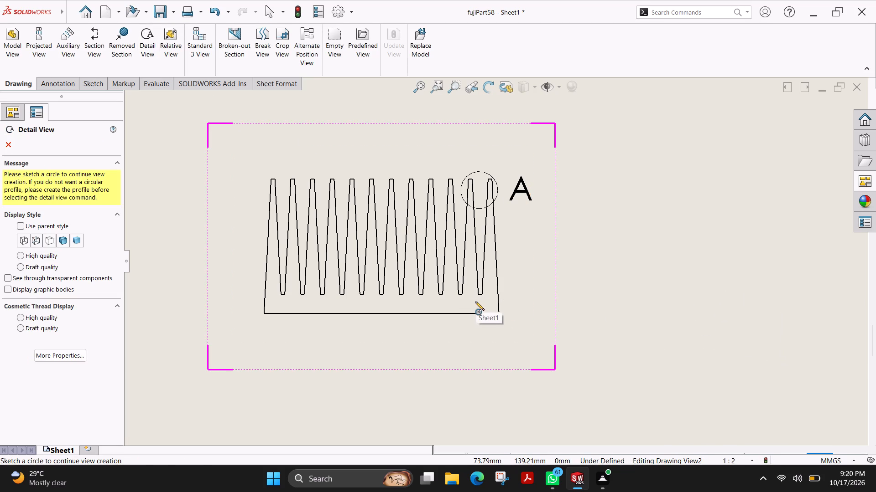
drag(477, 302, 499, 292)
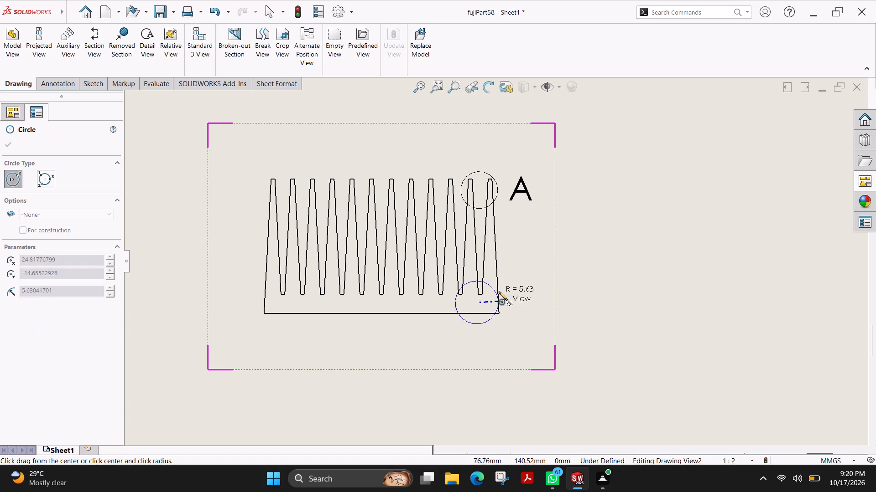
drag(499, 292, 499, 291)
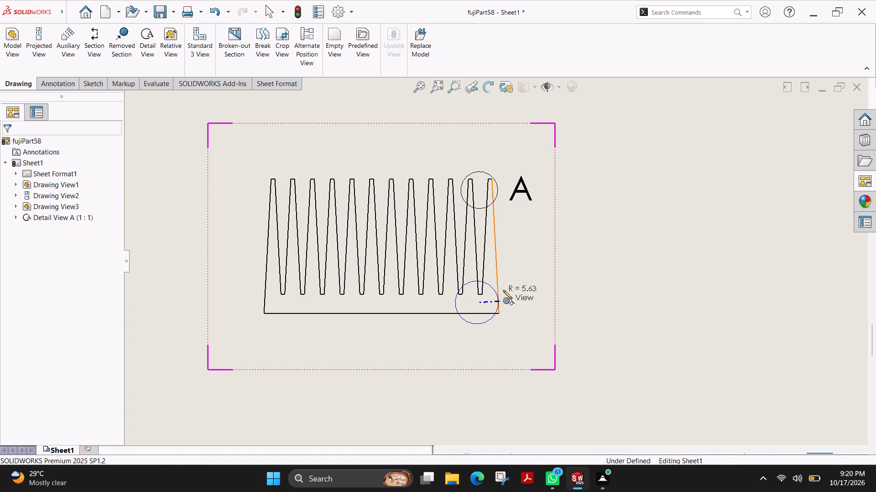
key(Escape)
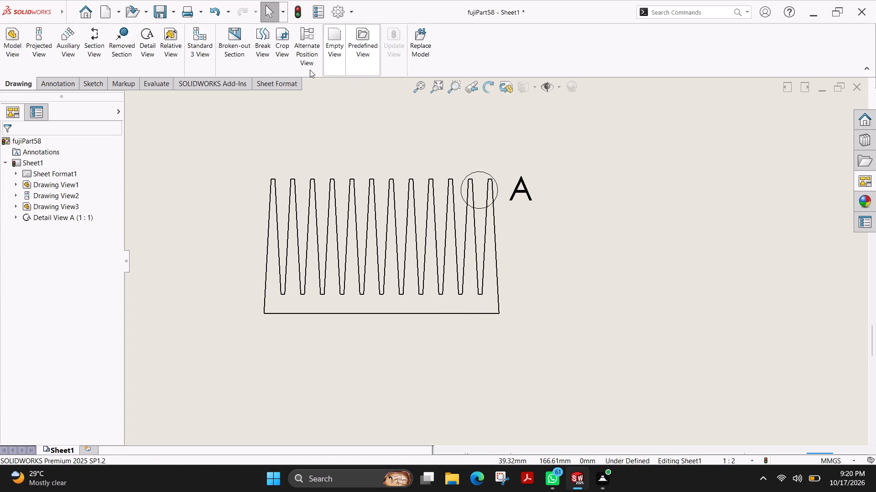
Create detail view D from a circle of about 7 mm radius around the front view's lower right corner, placing it below detail A.
click(147, 39)
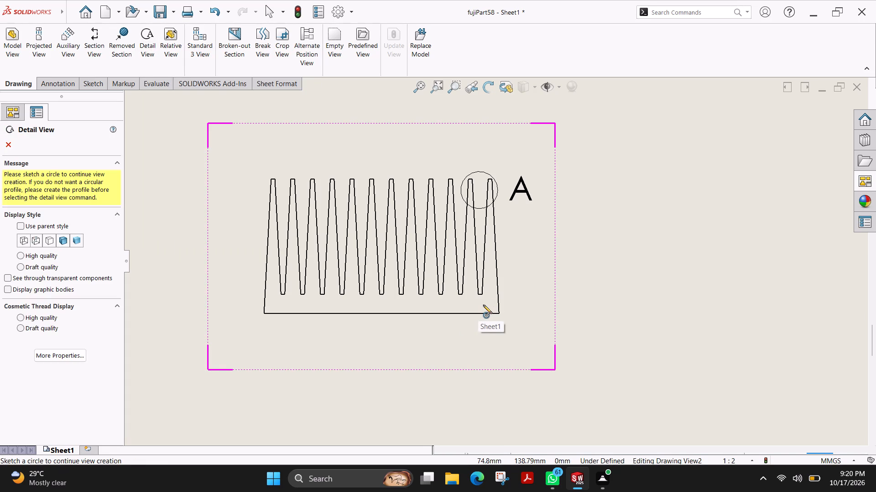
drag(483, 305, 505, 286)
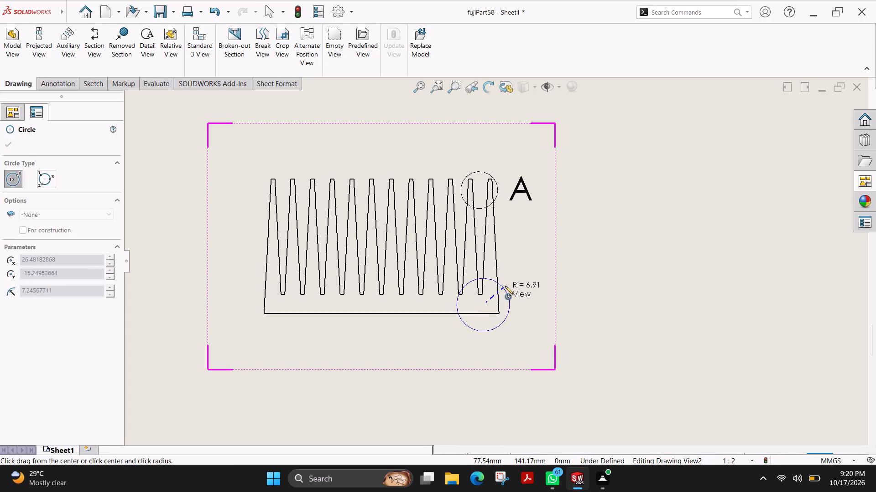
drag(505, 286, 502, 286)
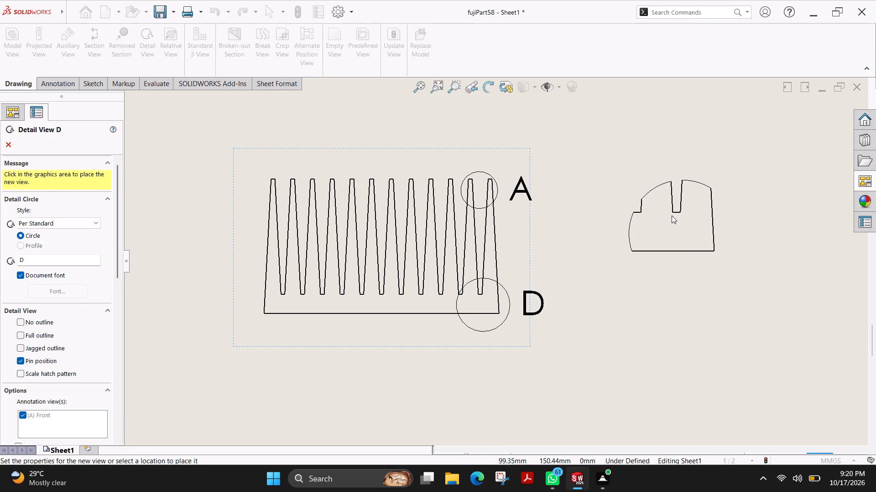
scroll(684, 221, up, 4)
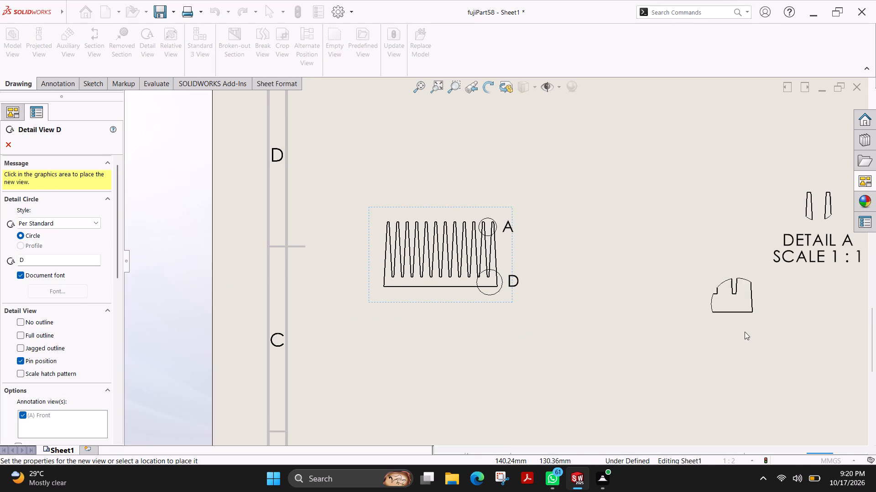
scroll(760, 353, up, 2)
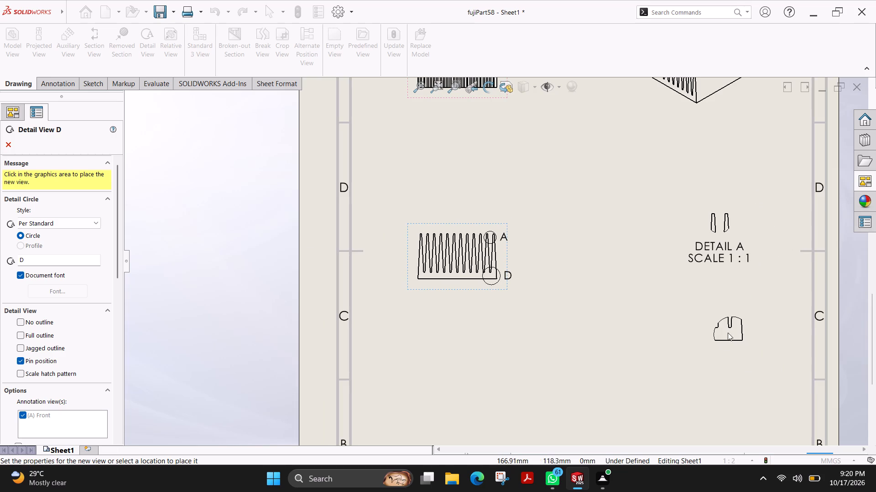
click(726, 338)
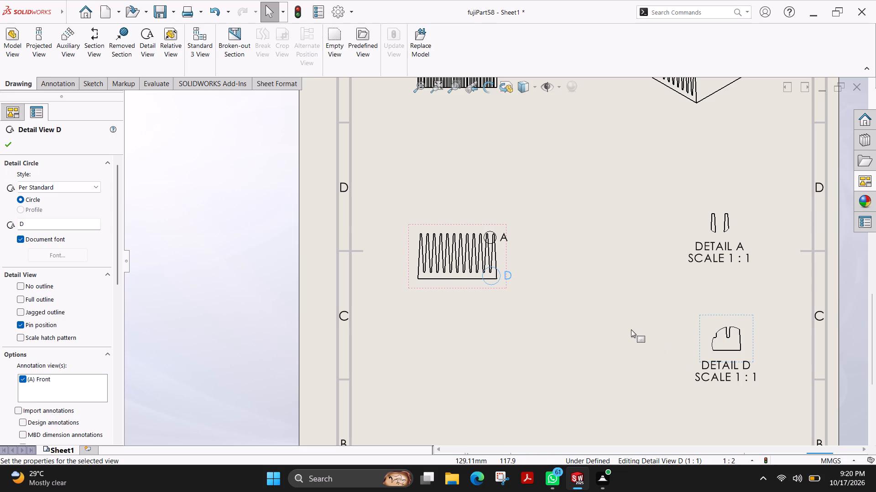
click(9, 143)
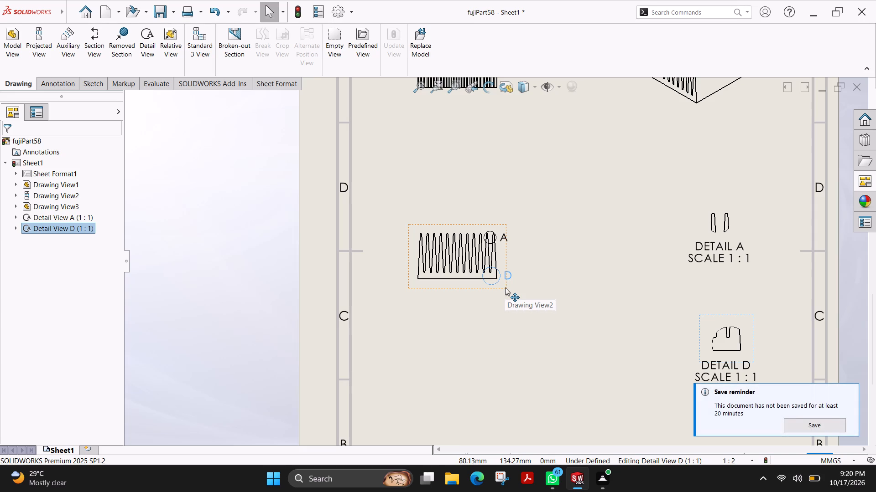
Set the front view to the shaded-with-edges display style and a custom scale of 1:1.
click(505, 287)
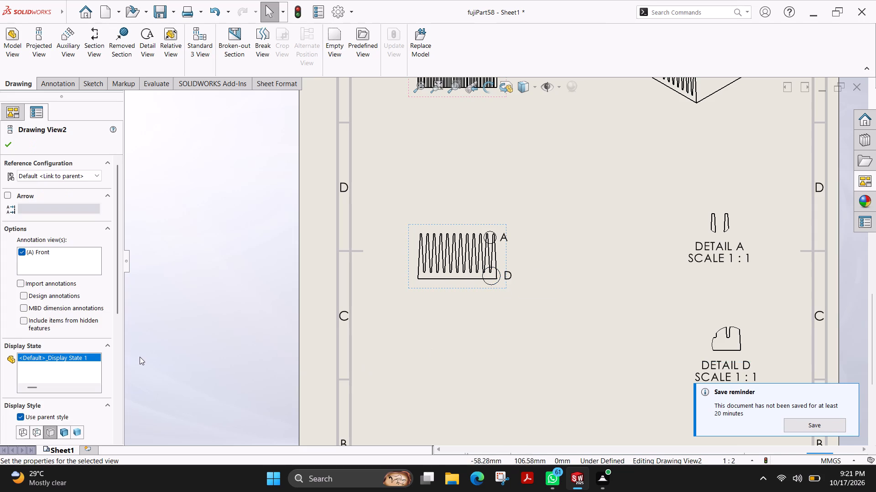
click(64, 430)
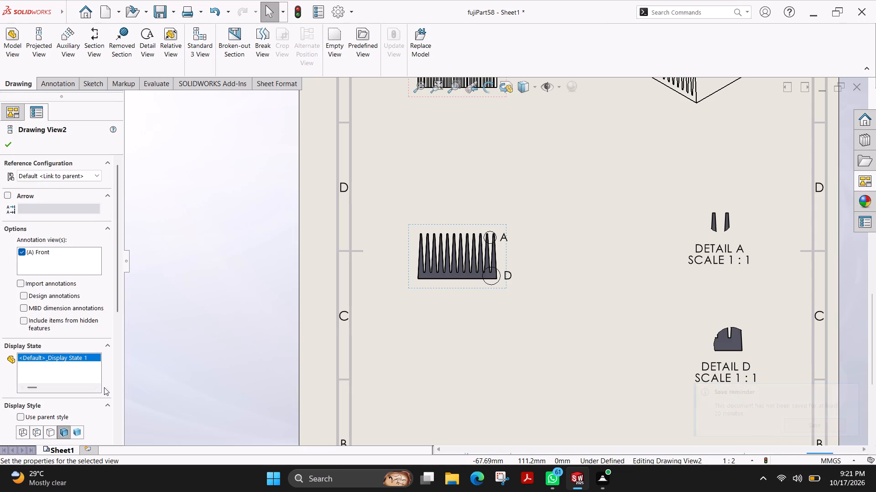
scroll(118, 382, down, 4)
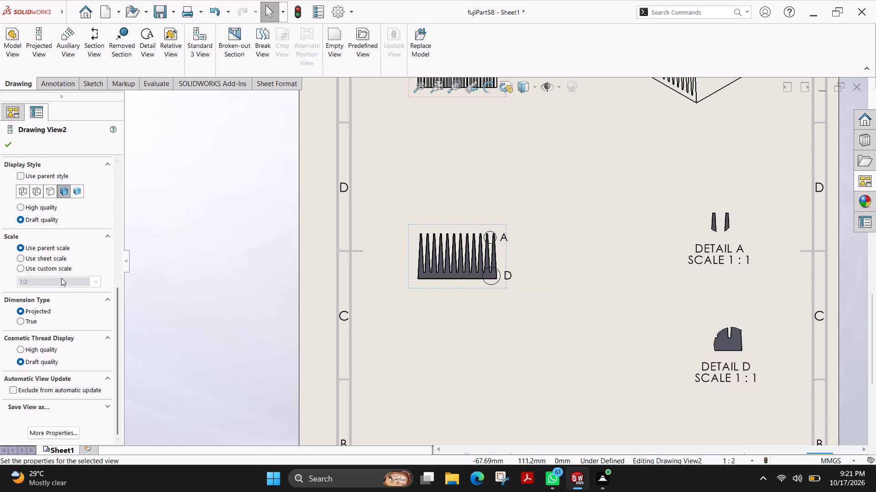
click(41, 268)
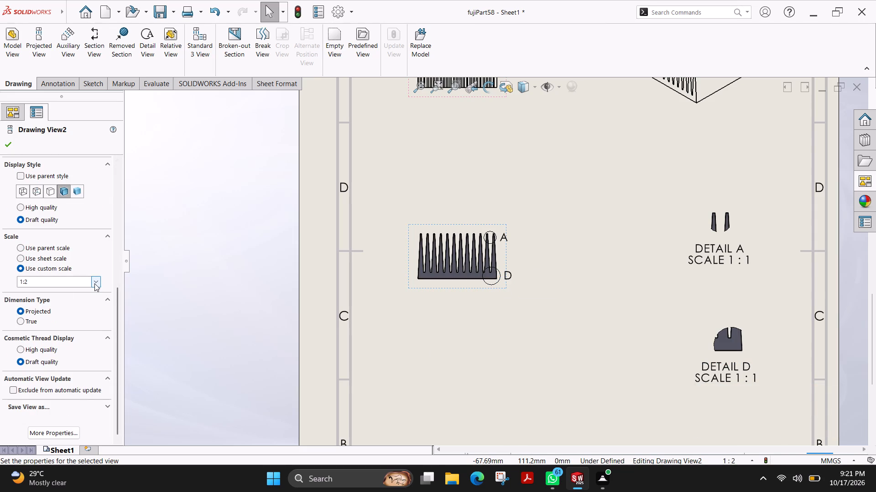
click(94, 283)
click(66, 292)
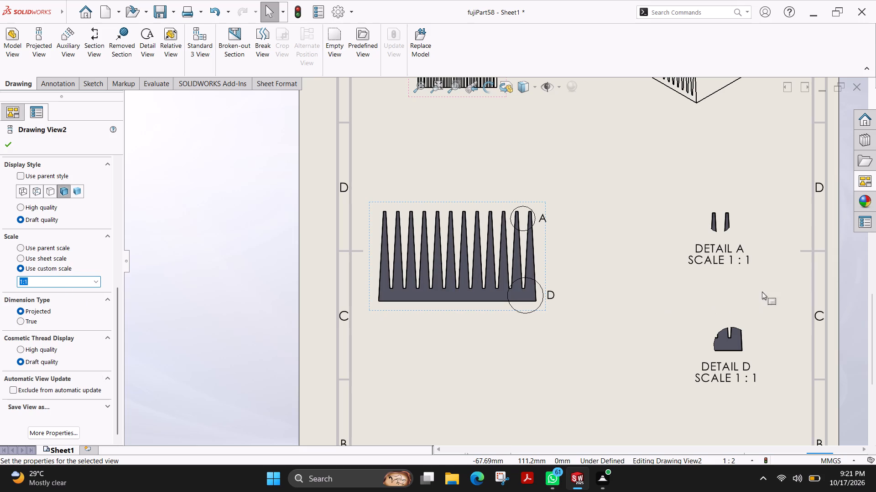
Set detail view A's custom scale to 5:1.
click(740, 234)
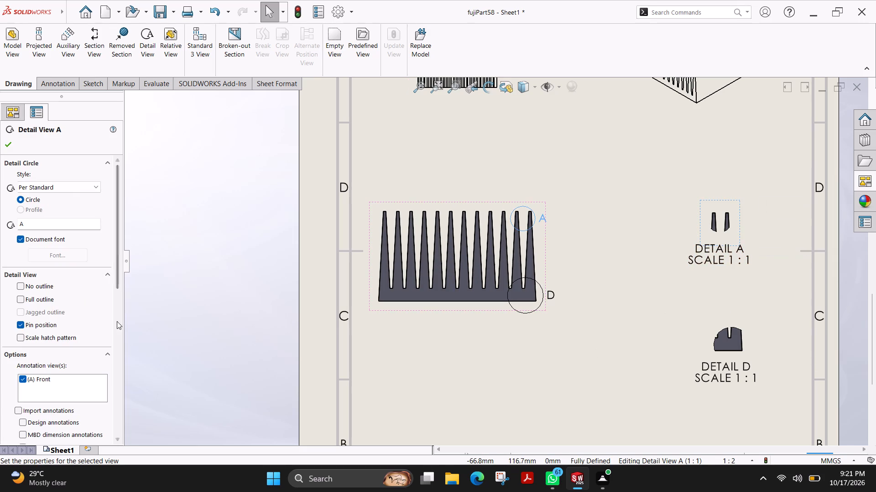
scroll(102, 334, down, 3)
scroll(98, 397, down, 3)
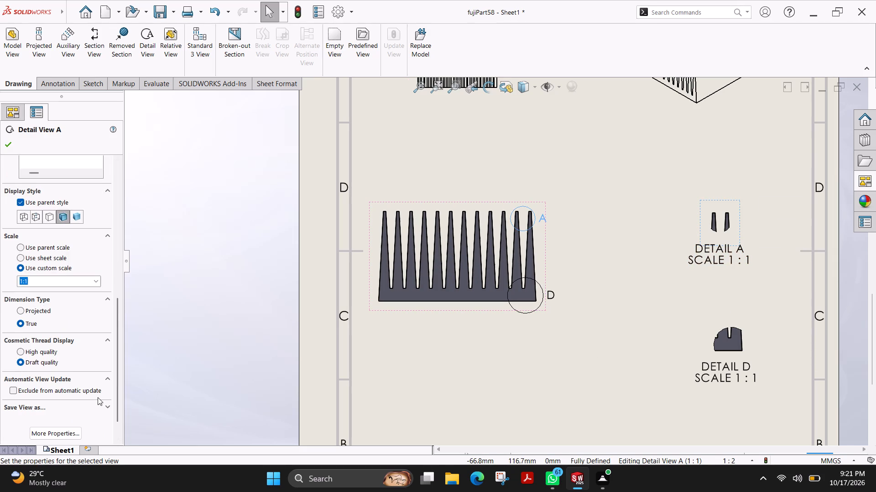
click(99, 282)
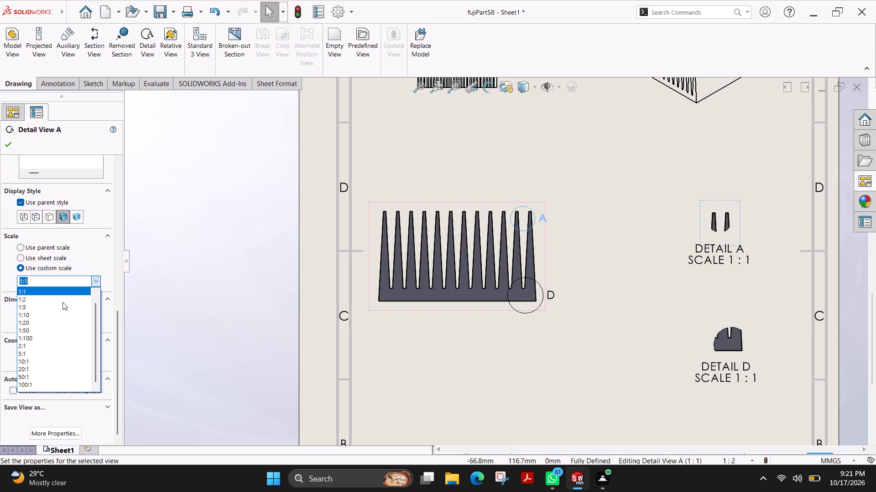
click(31, 300)
click(95, 283)
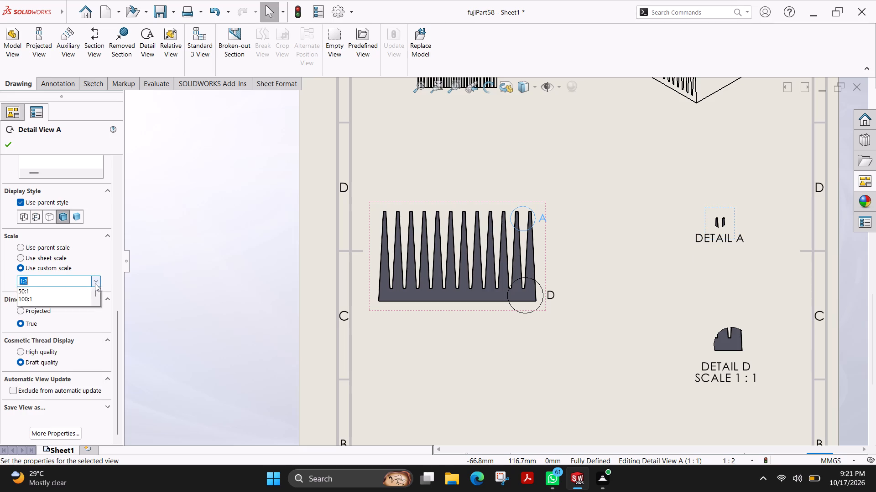
click(34, 343)
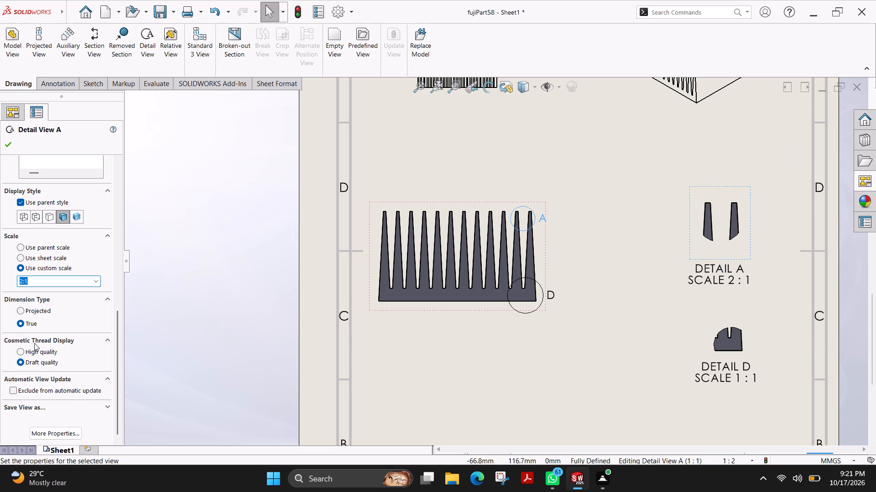
click(95, 283)
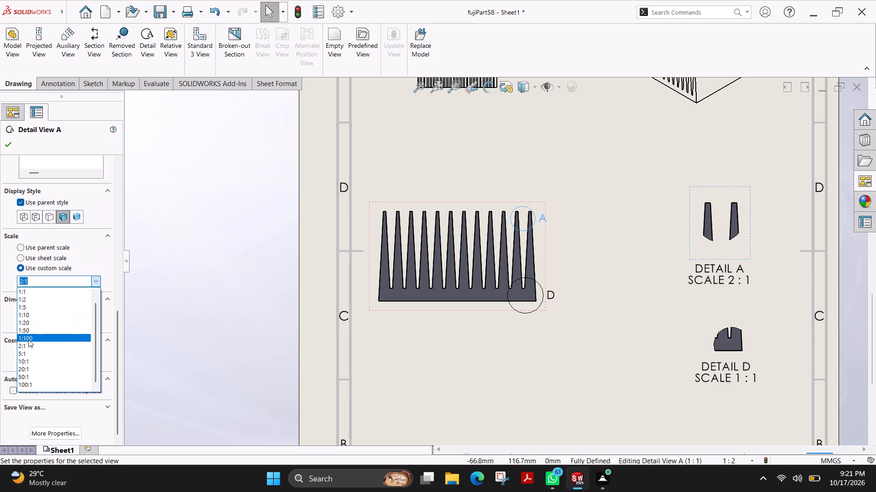
click(29, 351)
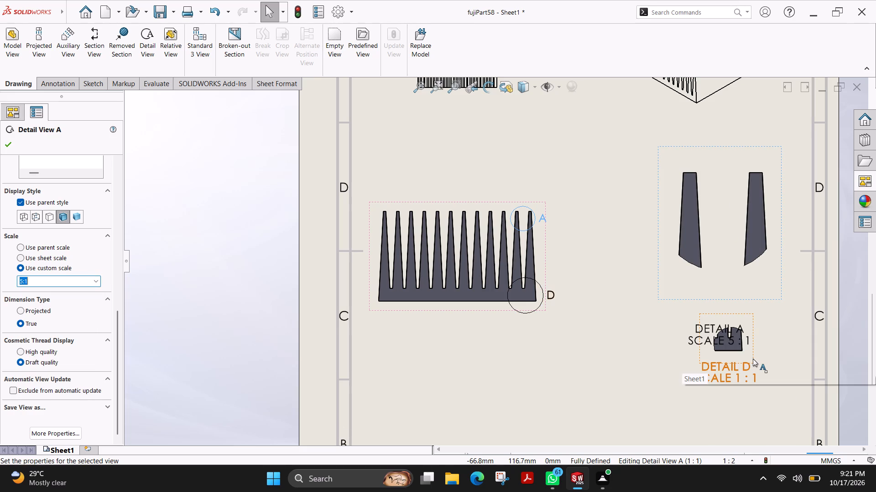
click(6, 145)
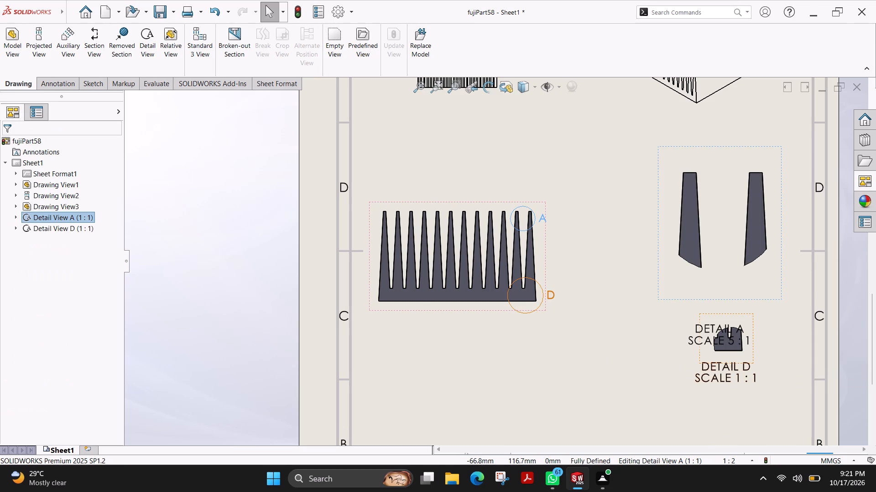
Move detail view D below the front view's right end and set its custom scale to 5:1.
drag(754, 357, 563, 385)
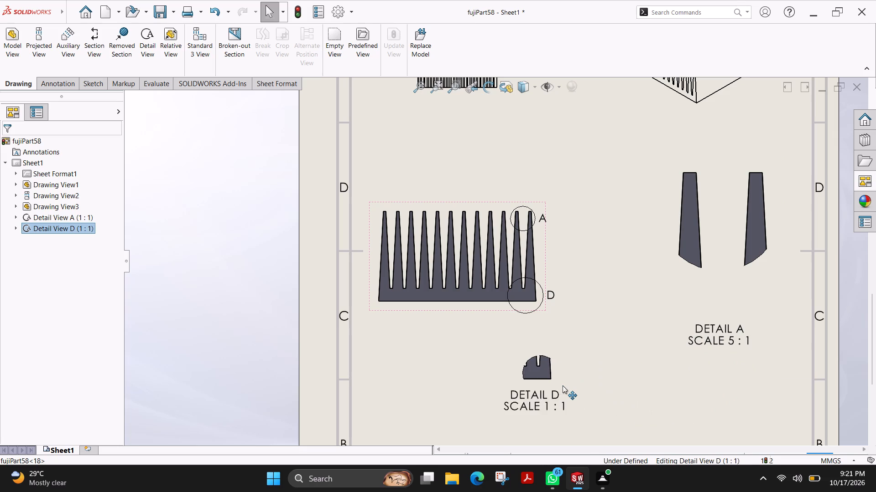
drag(563, 385, 576, 387)
scroll(586, 387, up, 2)
scroll(579, 360, down, 2)
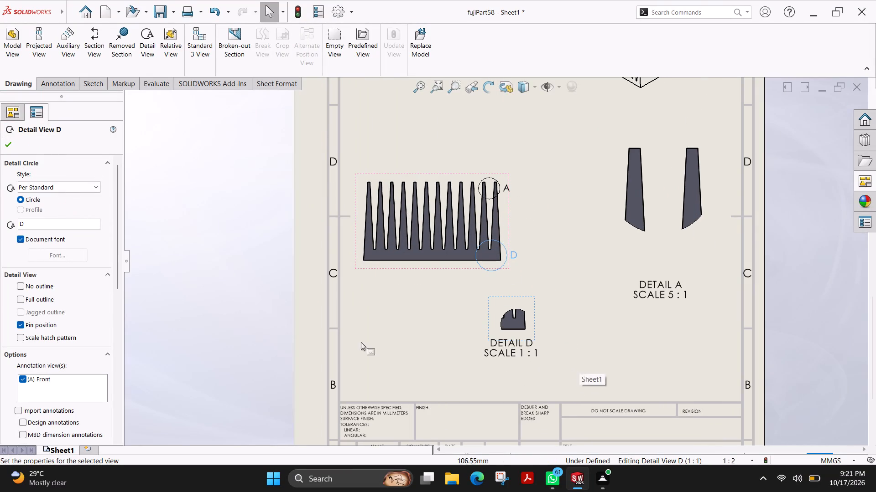
scroll(117, 250, down, 7)
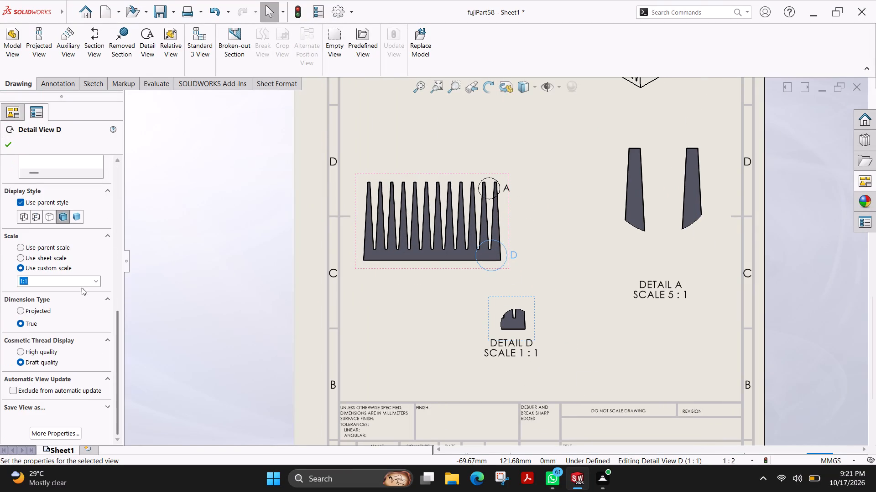
click(95, 283)
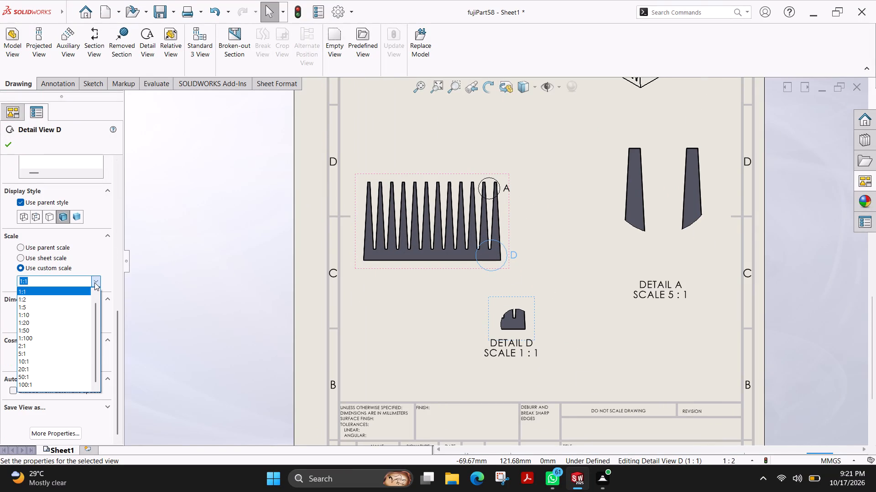
click(35, 351)
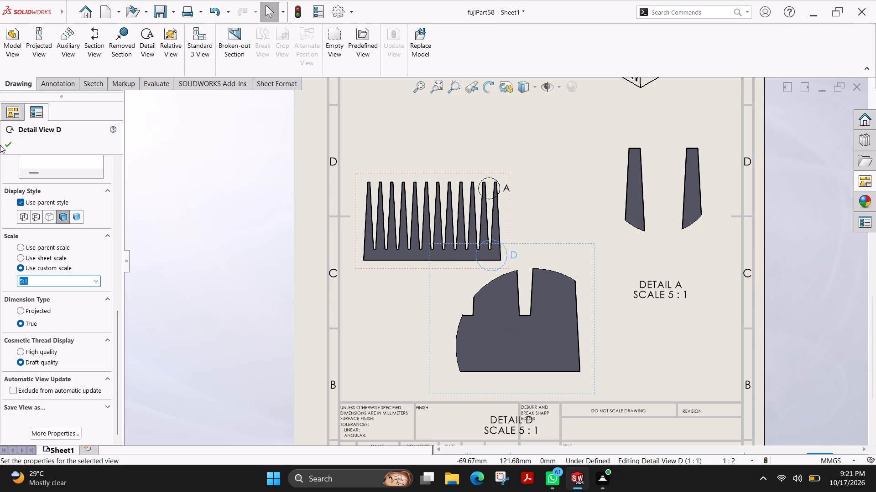
click(7, 142)
Shift the front, isometric, top and detail A views up the sheet and place detail view D beneath detail A.
scroll(594, 301, up, 2)
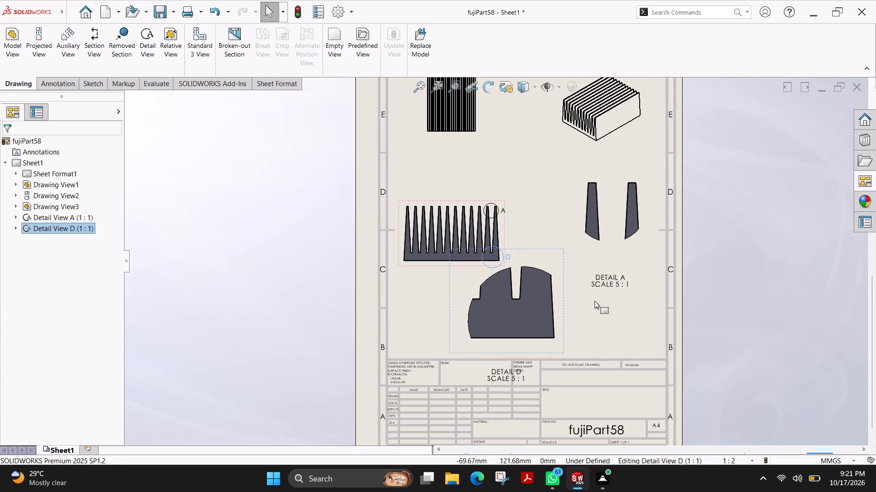
scroll(563, 222, up, 2)
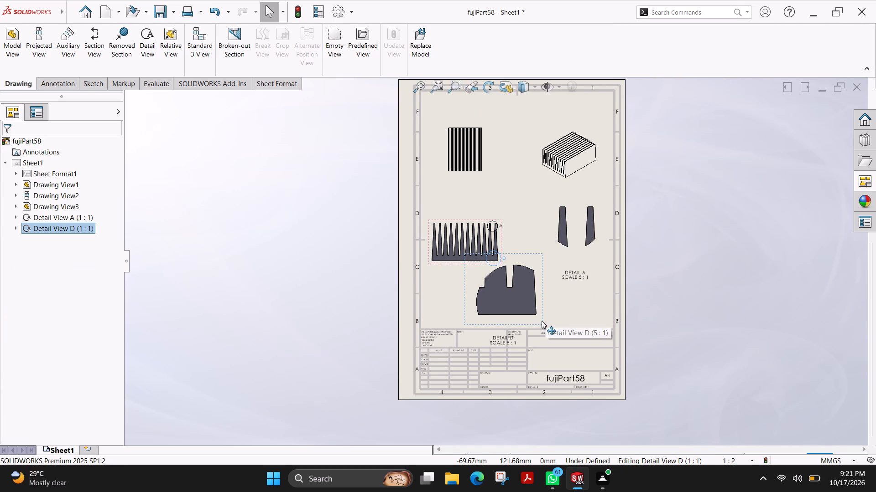
drag(542, 321, 561, 321)
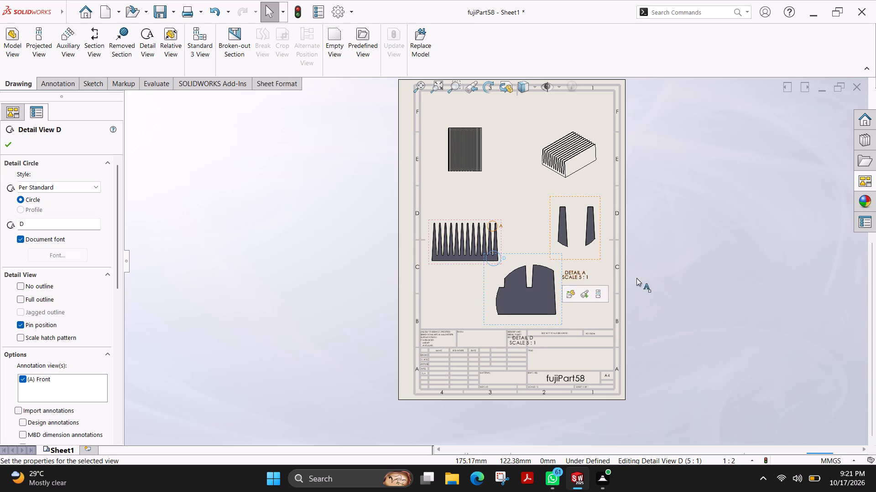
click(7, 147)
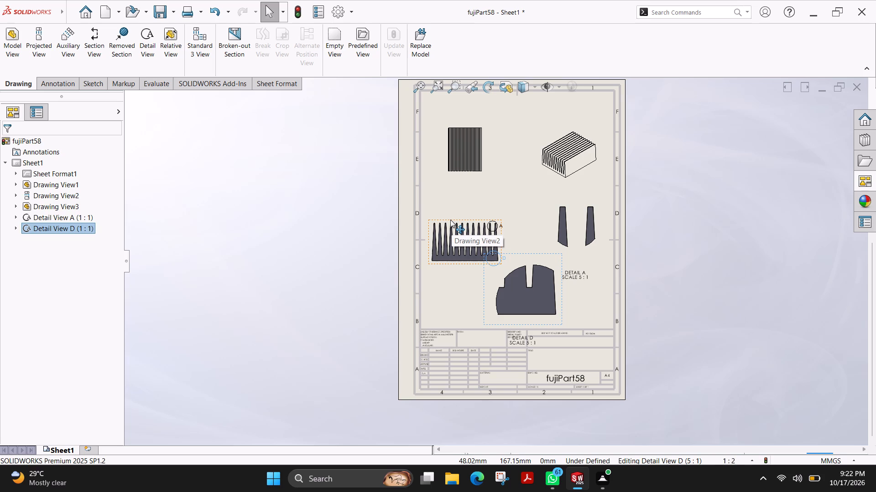
drag(450, 220, 451, 196)
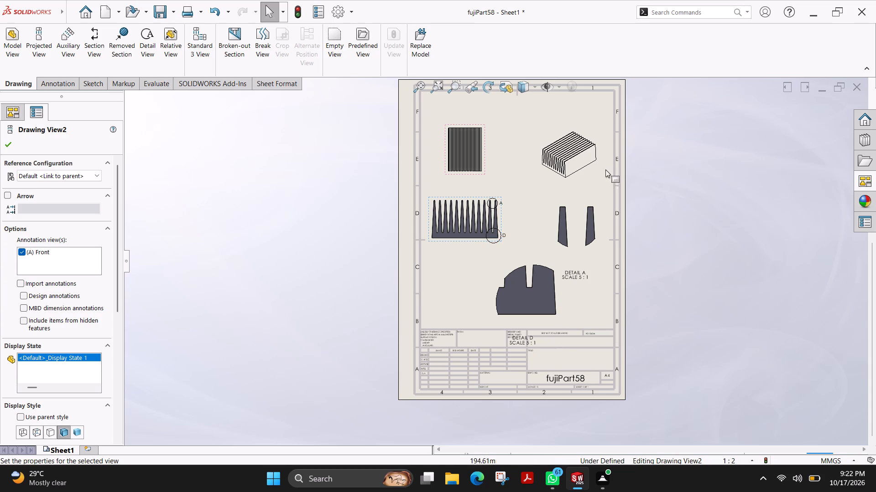
drag(596, 177, 611, 154)
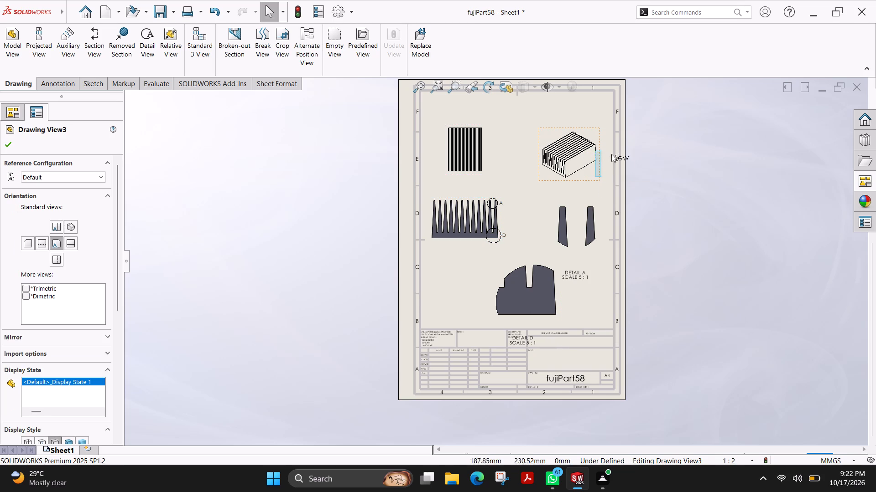
drag(611, 154, 630, 170)
drag(599, 179, 594, 154)
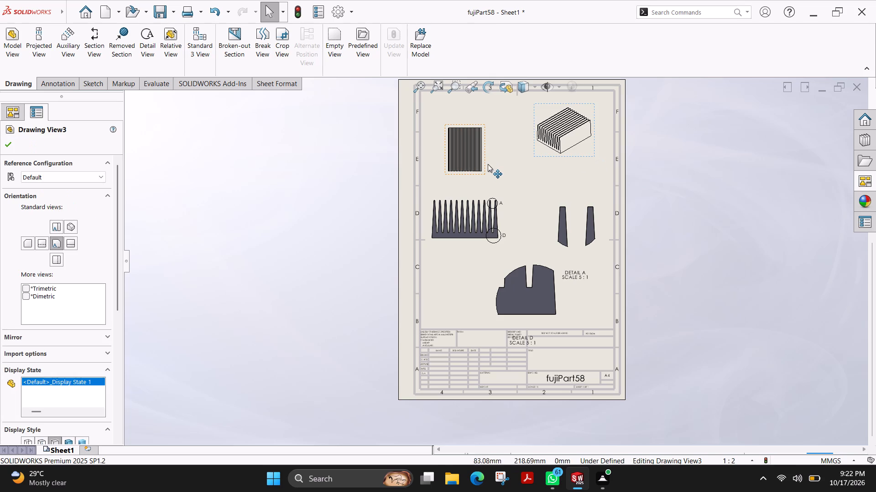
drag(486, 172, 487, 148)
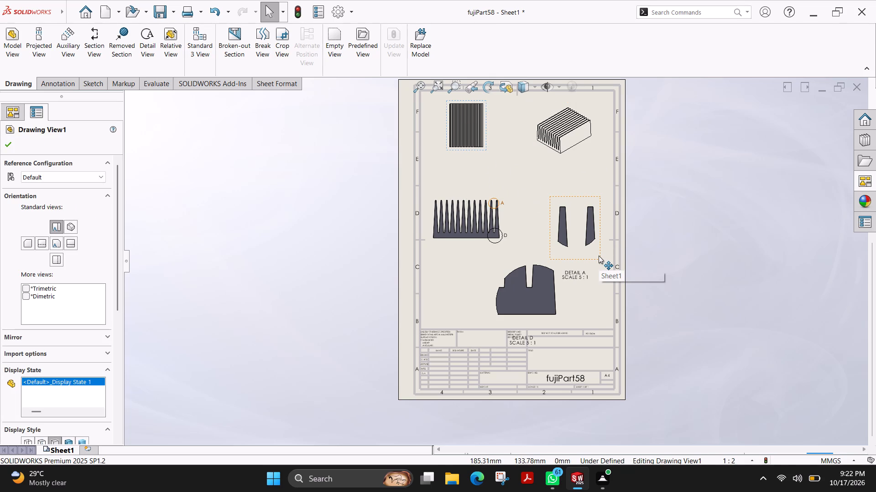
drag(600, 257, 591, 227)
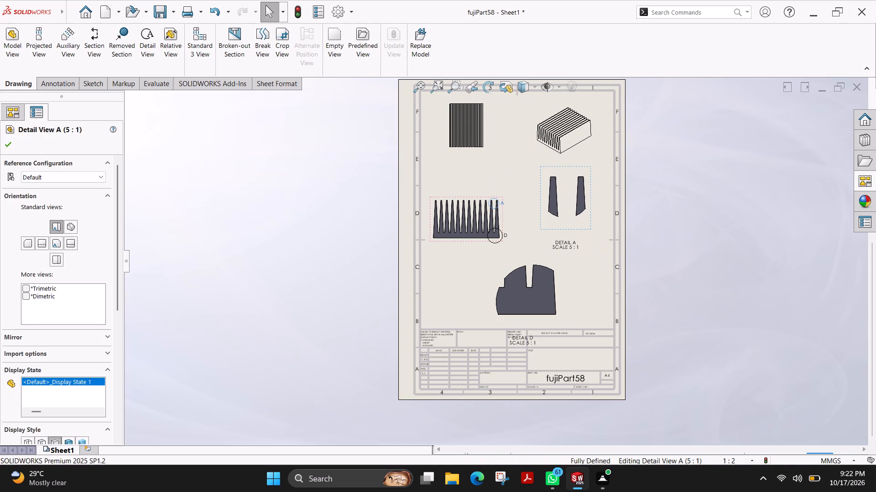
drag(557, 323, 553, 321)
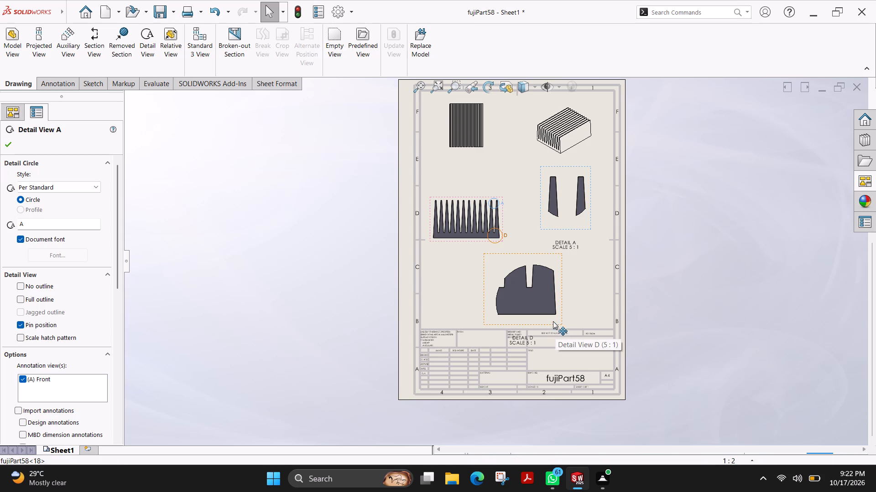
drag(553, 321, 592, 314)
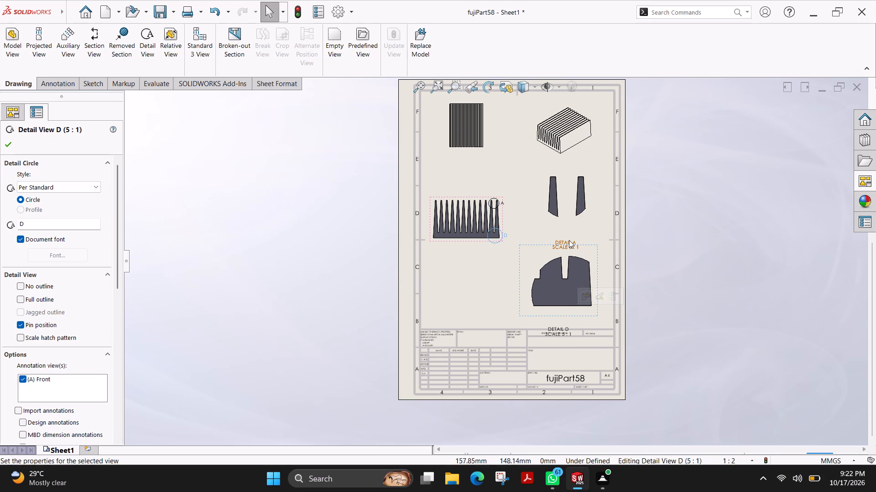
Move the labels of detail views A and D up close beneath their views.
drag(569, 240, 571, 231)
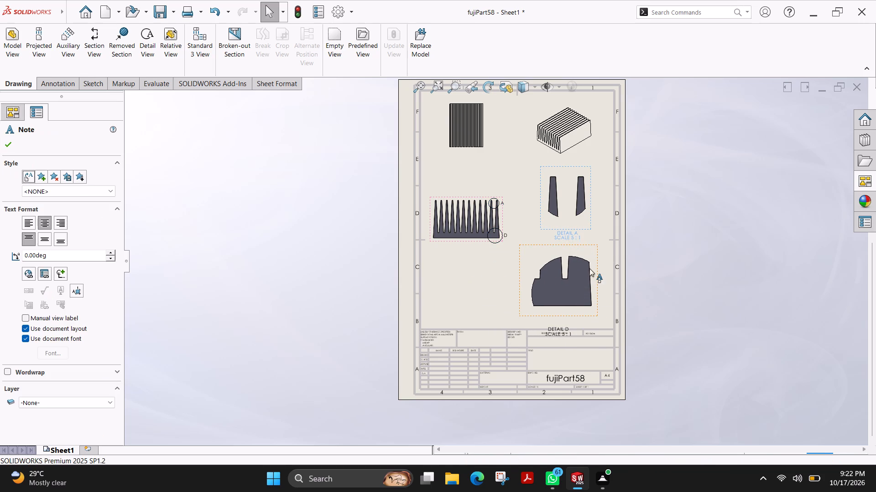
drag(563, 332, 571, 320)
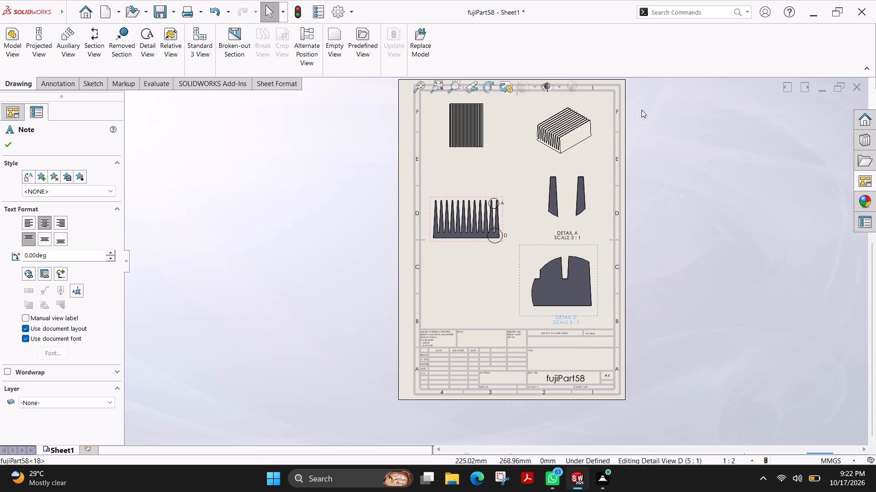
Move the isometric view below the front view, shift detail views A and D up, and lower detail D's label slightly.
drag(594, 150, 495, 298)
drag(590, 225, 593, 204)
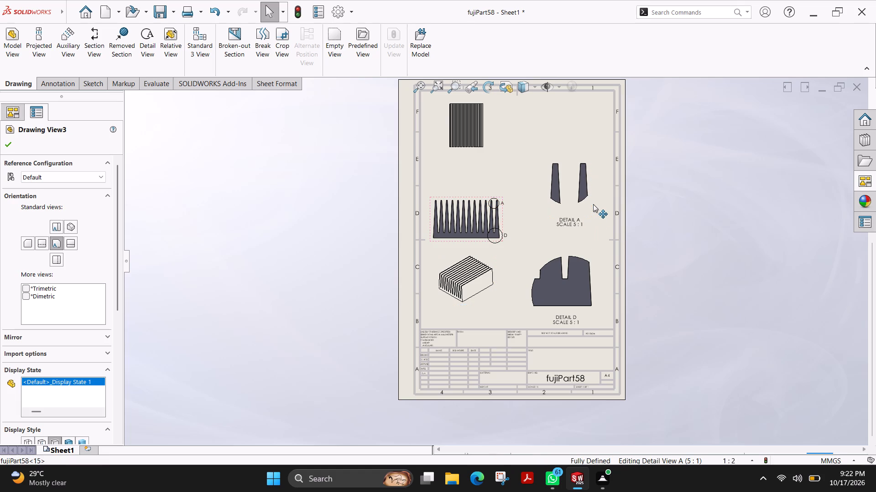
drag(593, 204, 588, 169)
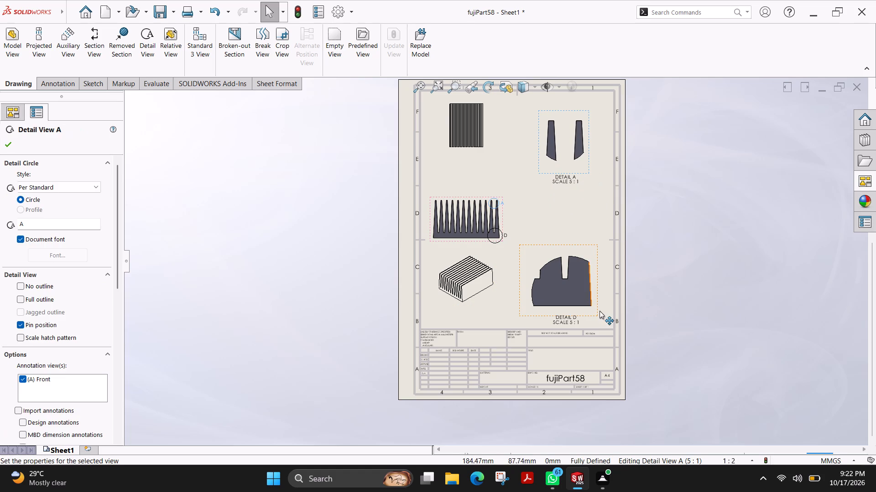
drag(597, 313, 600, 275)
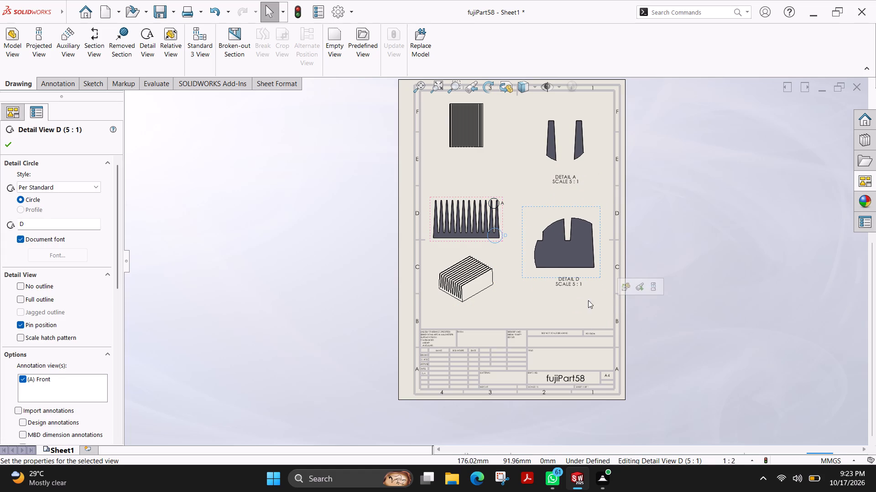
drag(574, 284, 573, 290)
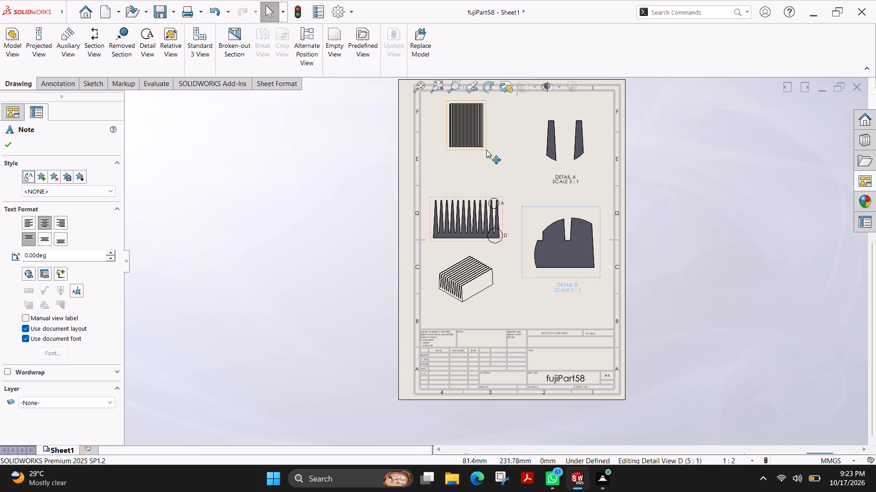
Shift the top view slightly down and set its custom scale to 1:1.
drag(486, 150, 490, 162)
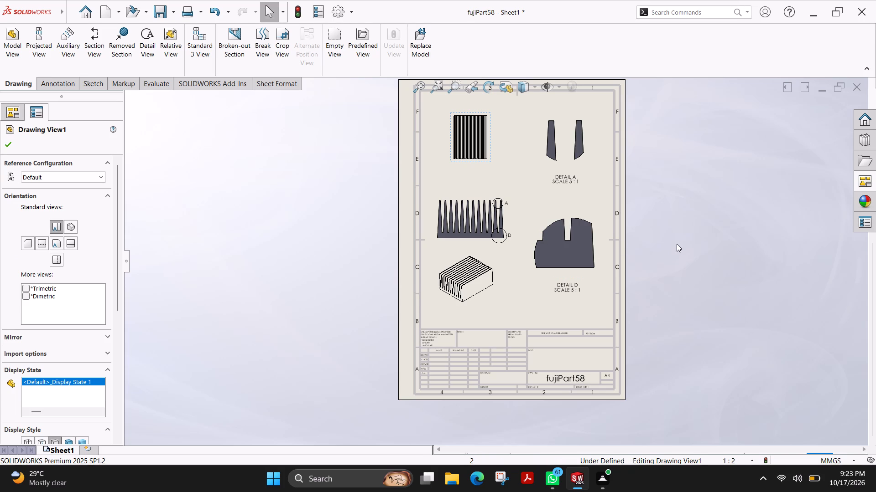
click(488, 161)
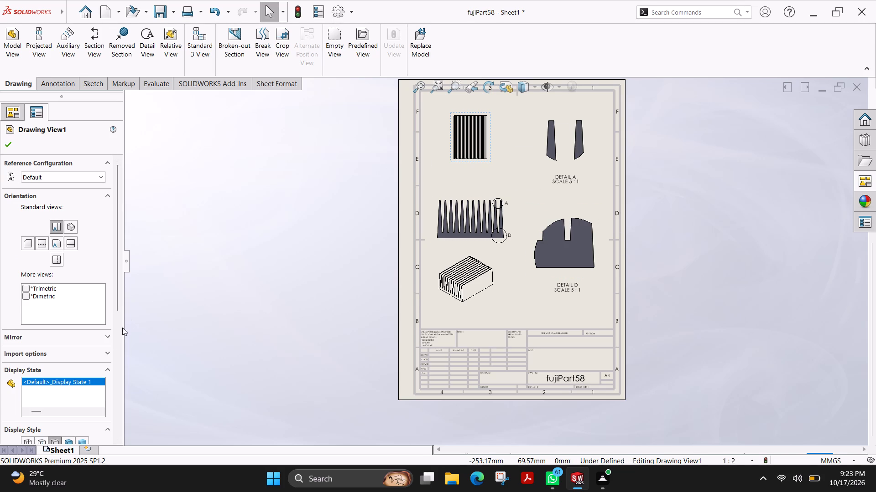
scroll(121, 330, down, 2)
click(48, 369)
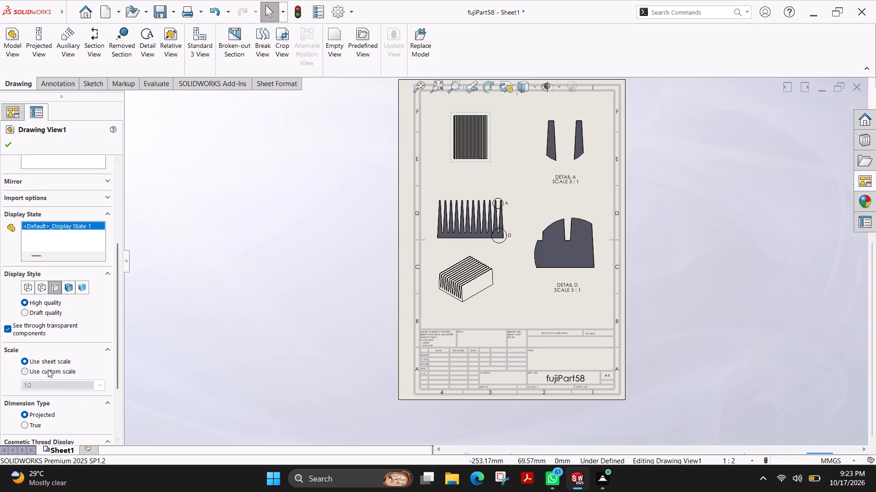
click(104, 386)
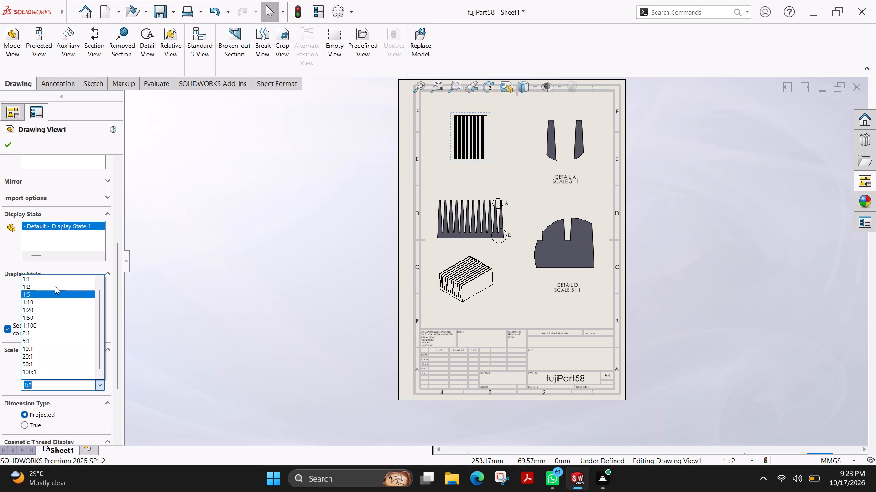
click(48, 281)
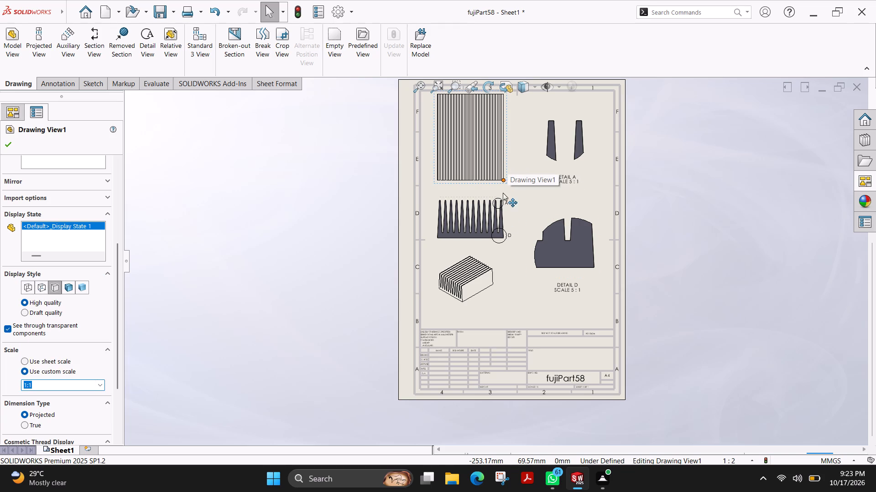
Move the isometric and front views slightly down to widen the gap below the top view.
drag(495, 302, 494, 307)
drag(507, 242, 507, 247)
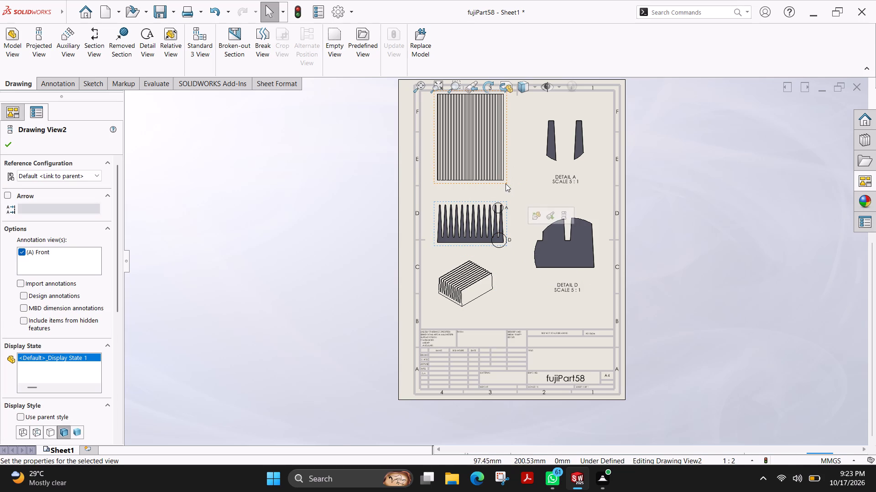
Dimension the length of the top view's left vertical edge, placing the dimension outside the view outline.
click(507, 183)
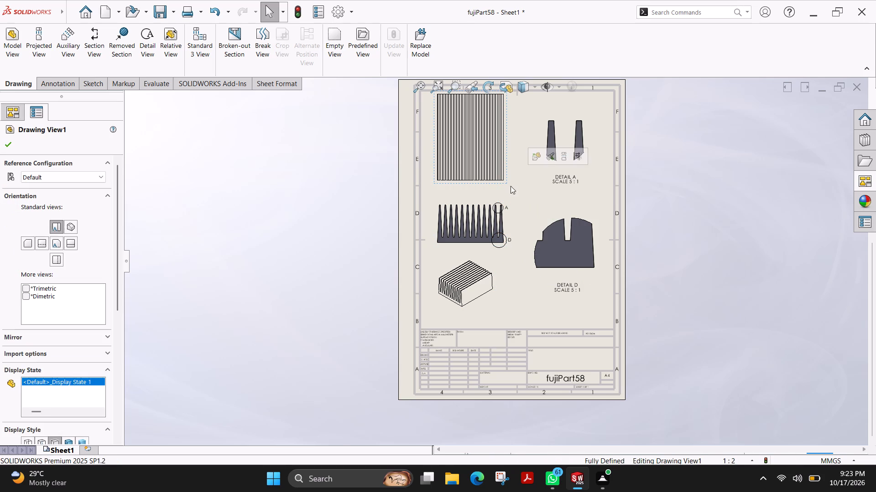
scroll(525, 181, up, 1)
scroll(525, 181, down, 9)
scroll(416, 159, up, 3)
scroll(415, 159, down, 5)
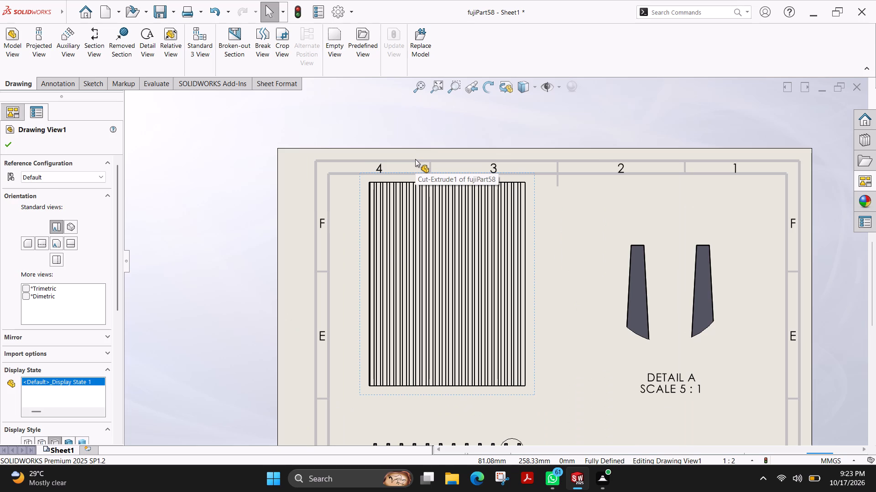
scroll(360, 240, down, 1)
click(57, 89)
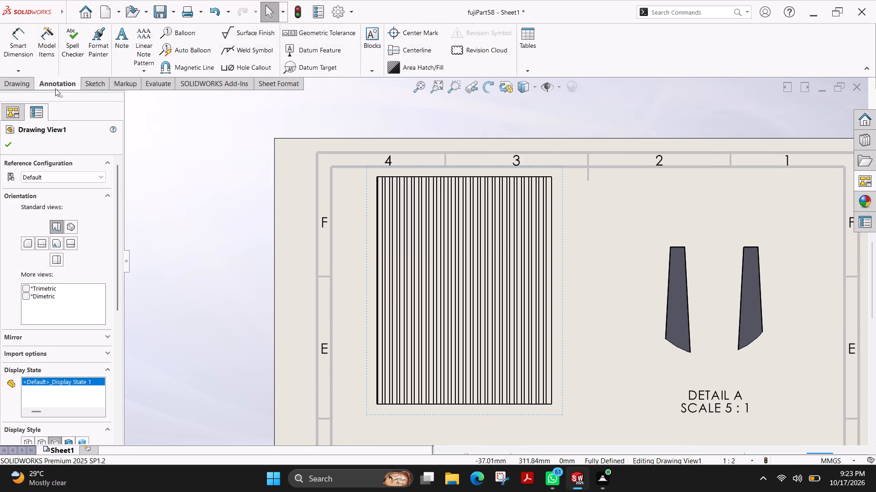
click(18, 47)
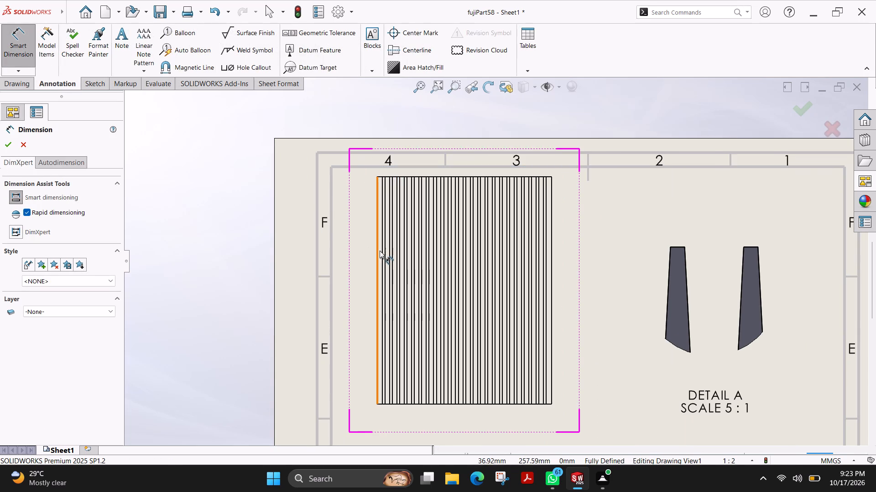
click(378, 252)
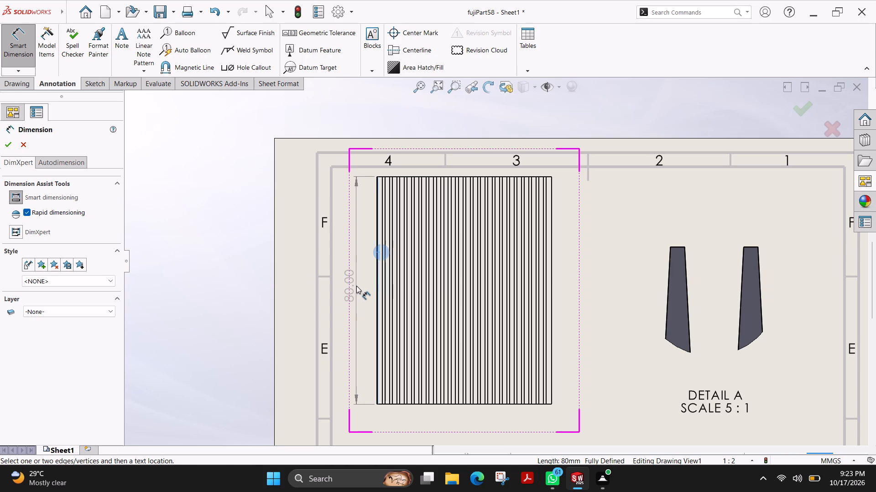
click(356, 286)
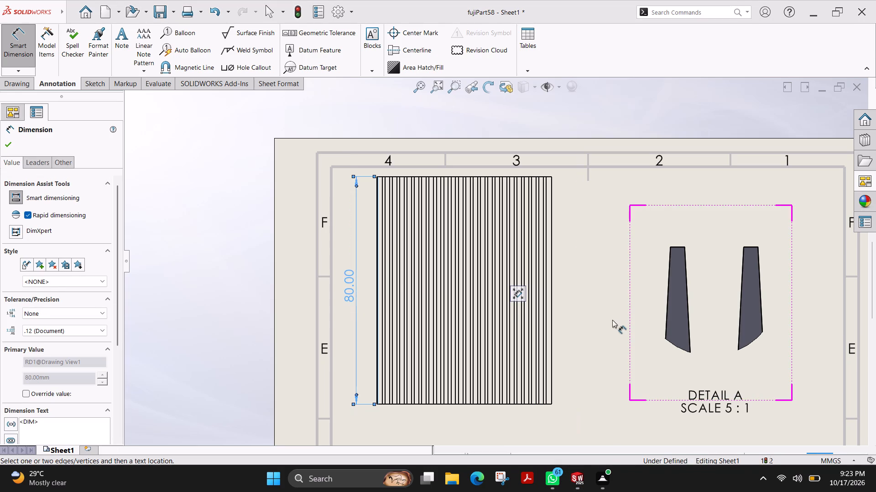
Dimension the tip width of the right fin in detail view A, placing the dimension above the fin.
scroll(756, 256, down, 4)
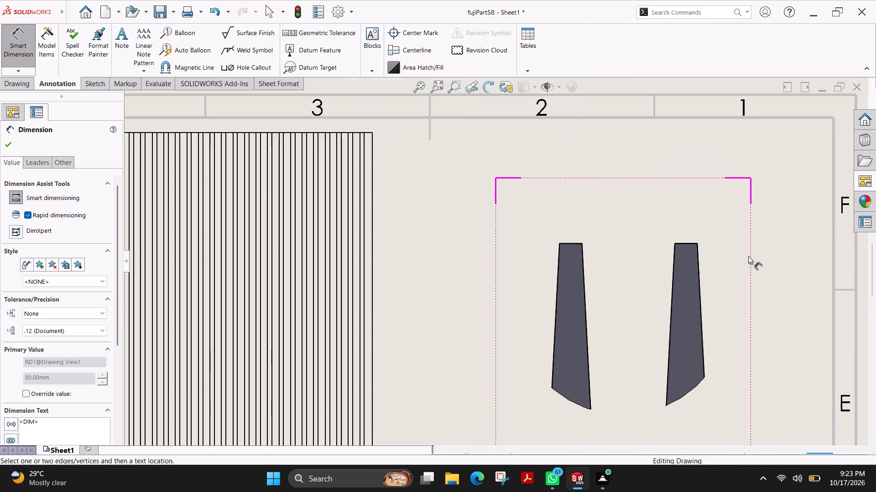
scroll(726, 258, down, 2)
click(652, 241)
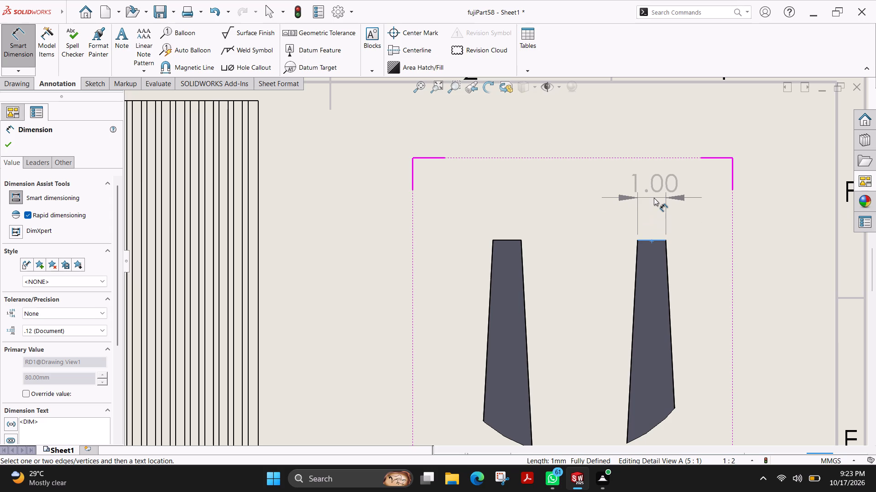
click(651, 196)
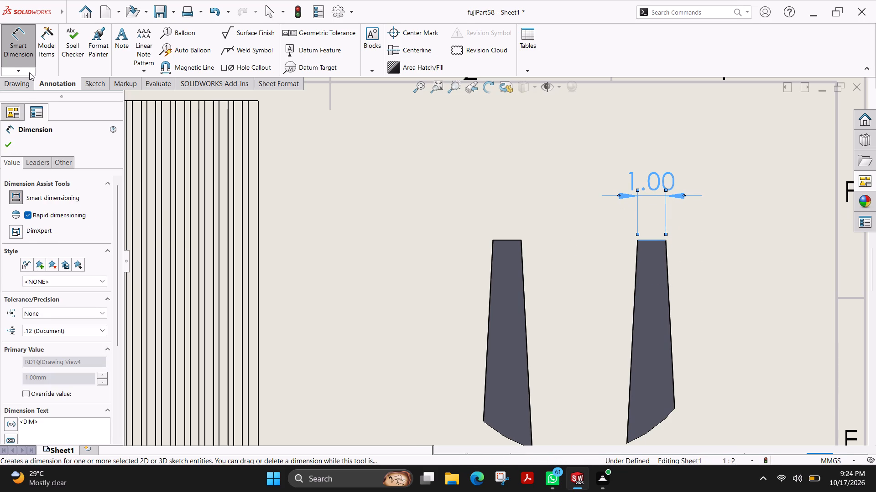
Add an angle dimension in detail view A between the left fin's top edge and the right fin's inner sloped edge.
click(507, 240)
click(634, 286)
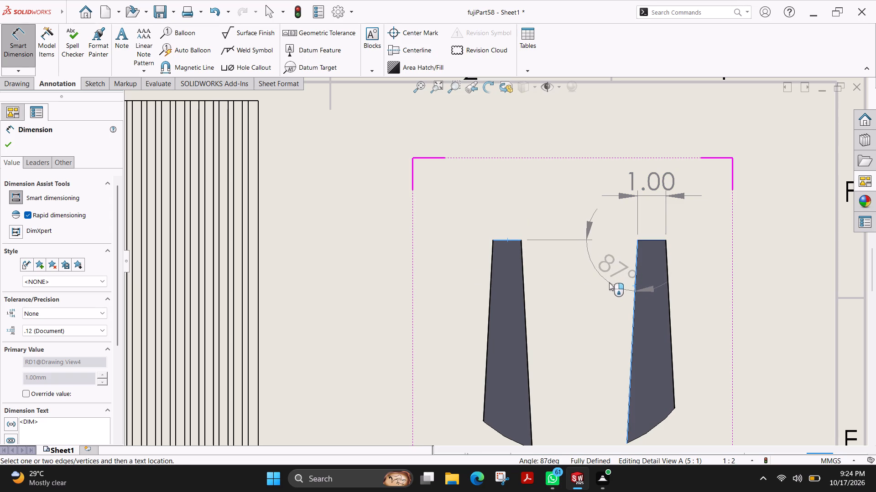
click(611, 284)
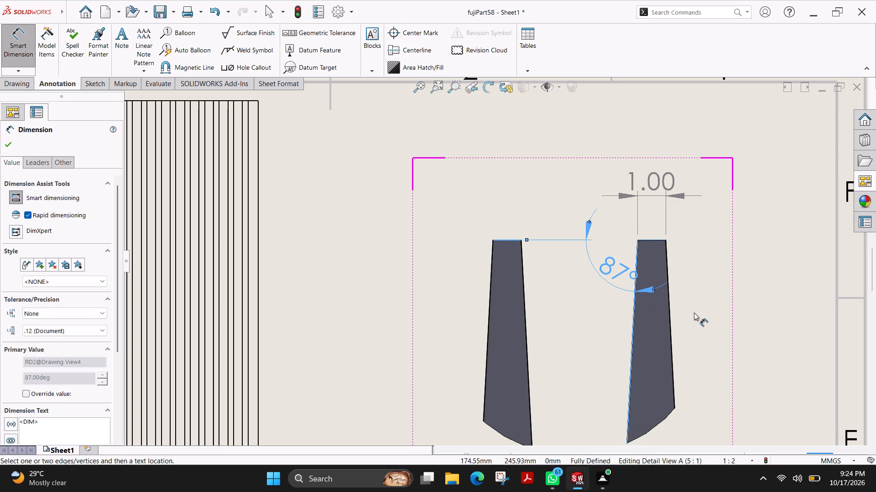
scroll(694, 313, up, 1)
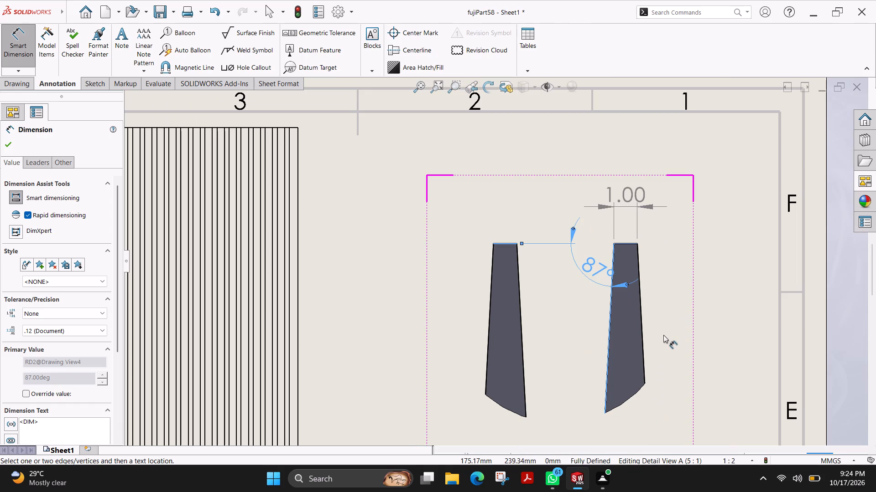
Dimension the width of the groove bottom in detail view D, placing the dimension below the profile.
scroll(657, 353, up, 2)
scroll(618, 369, up, 6)
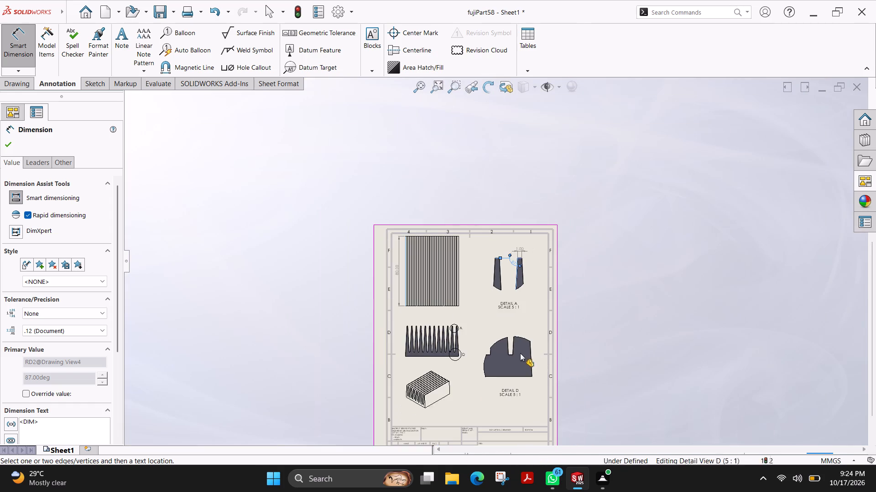
scroll(518, 354, down, 6)
scroll(520, 286, down, 3)
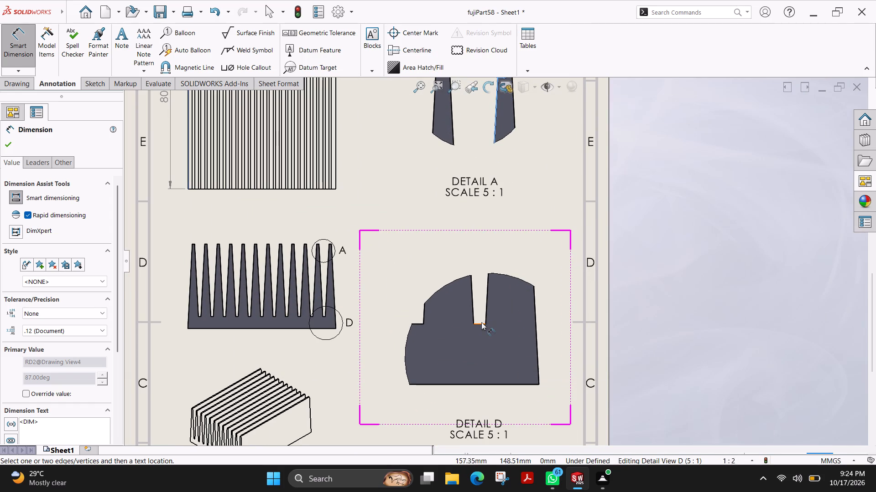
click(480, 323)
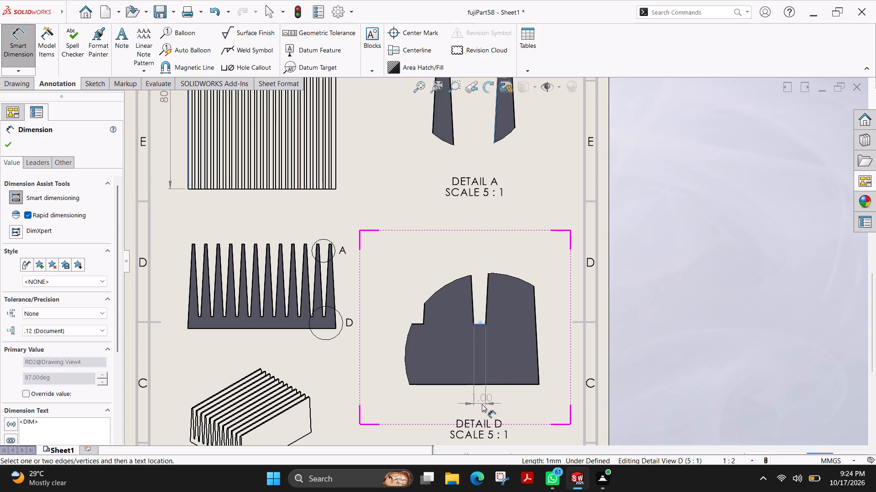
click(507, 410)
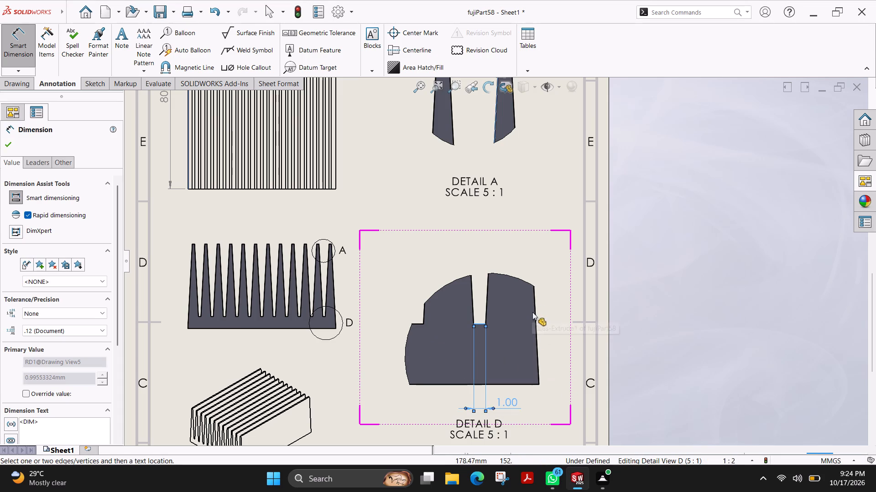
Add an angle dimension in detail view D between the right sloped edge and the base edge, placed outside the corner.
click(537, 352)
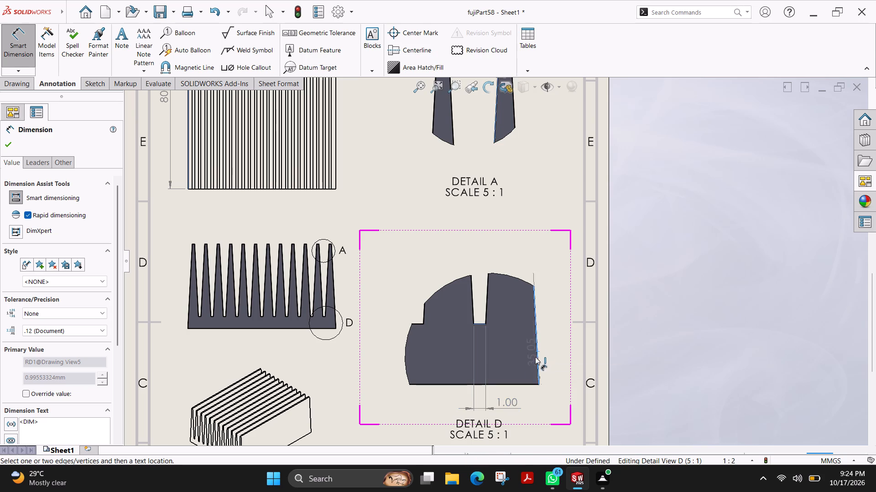
click(520, 385)
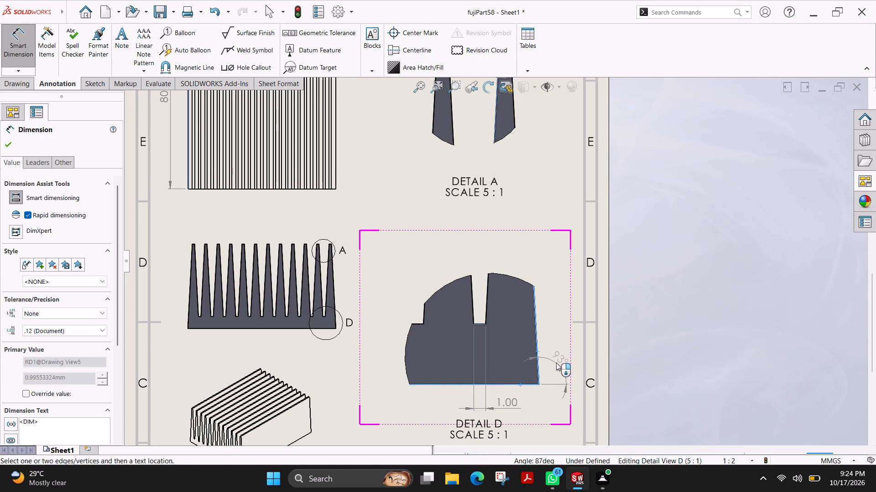
click(556, 363)
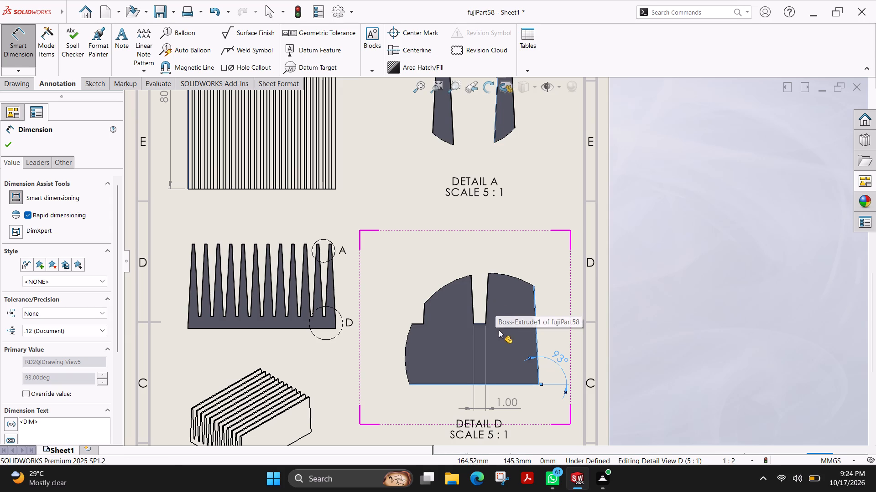
Dimension the base thickness in detail view D from groove bottom to base edge, placed left of the profile, and finish dimensioning.
click(477, 323)
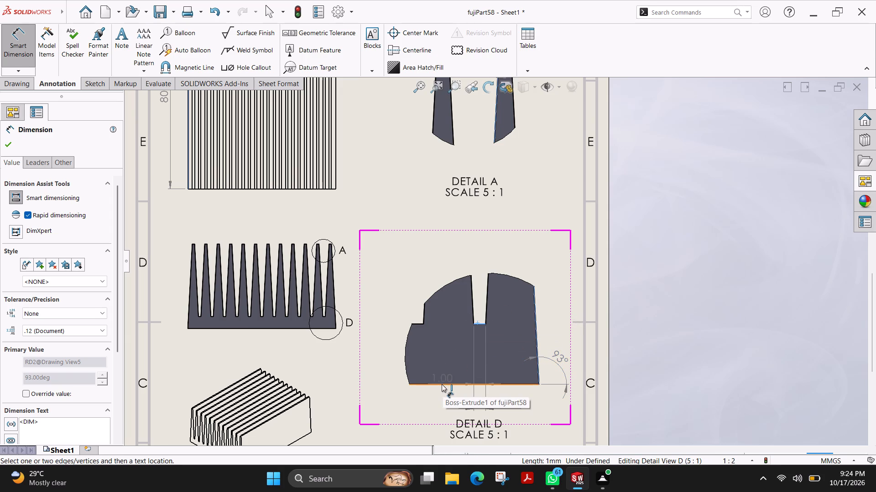
click(442, 384)
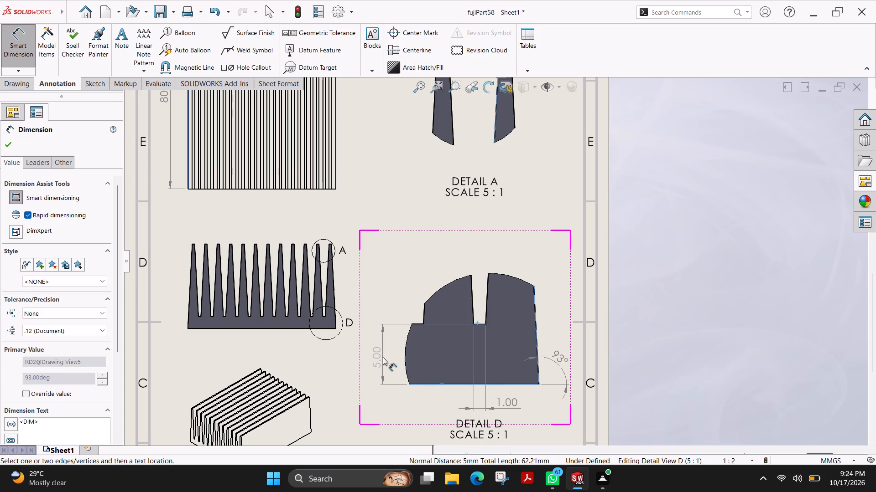
click(383, 357)
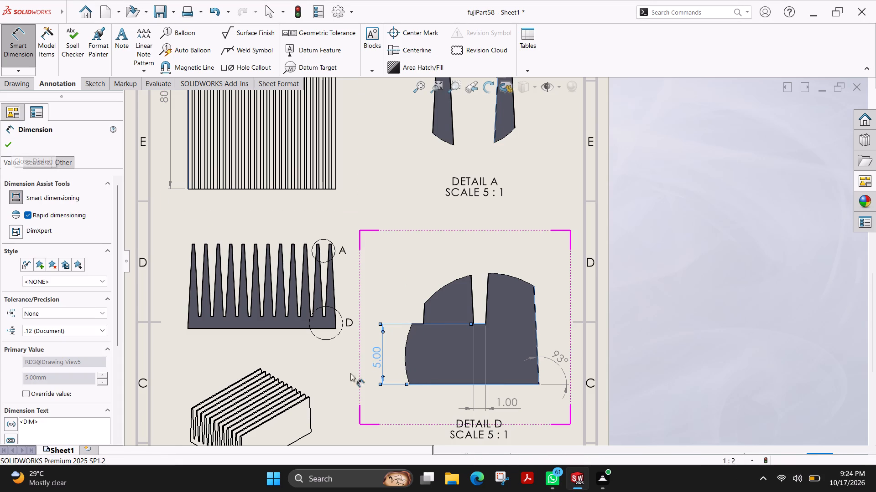
scroll(312, 387, up, 2)
click(379, 410)
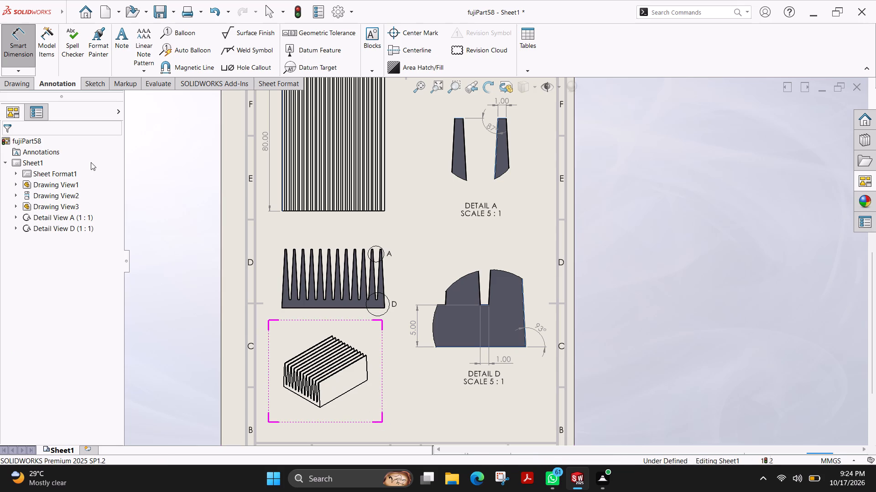
click(7, 51)
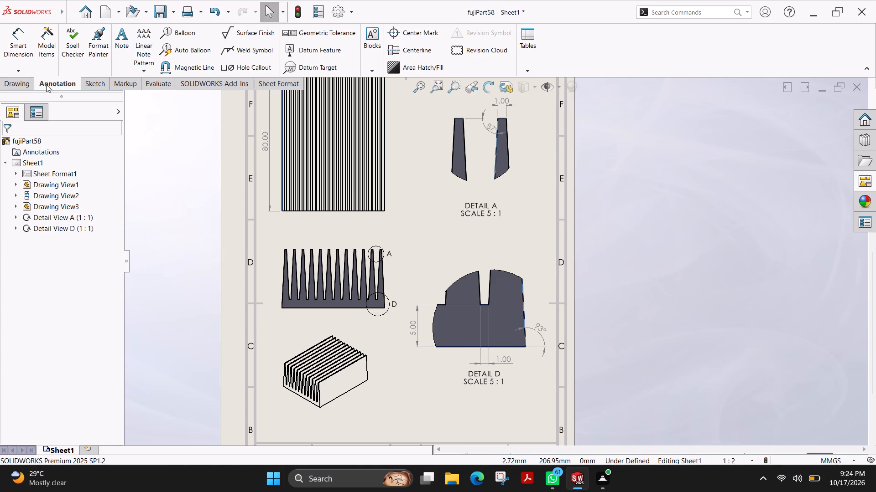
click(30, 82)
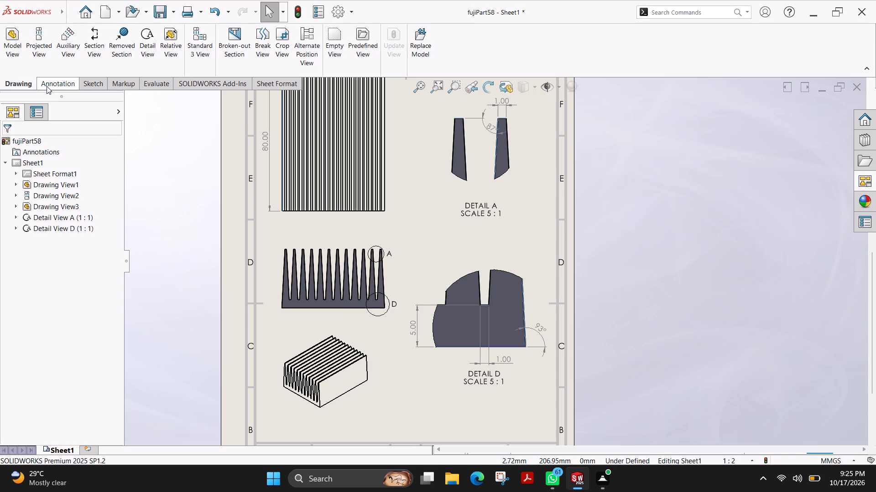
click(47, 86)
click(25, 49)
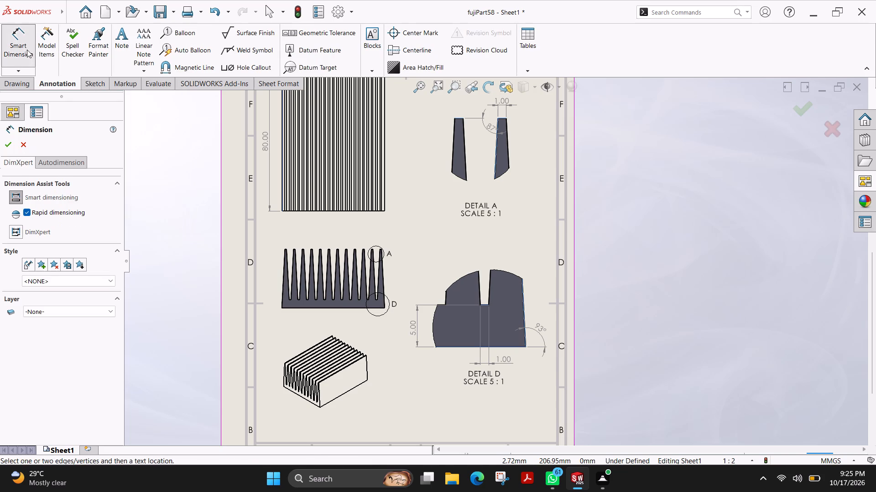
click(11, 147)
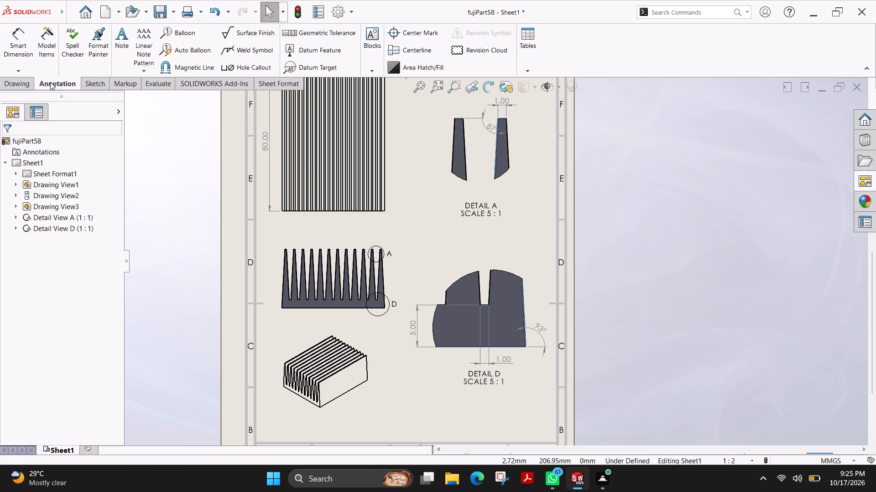
Set the isometric view's display style to Shaded With Edges.
click(373, 411)
scroll(119, 350, down, 6)
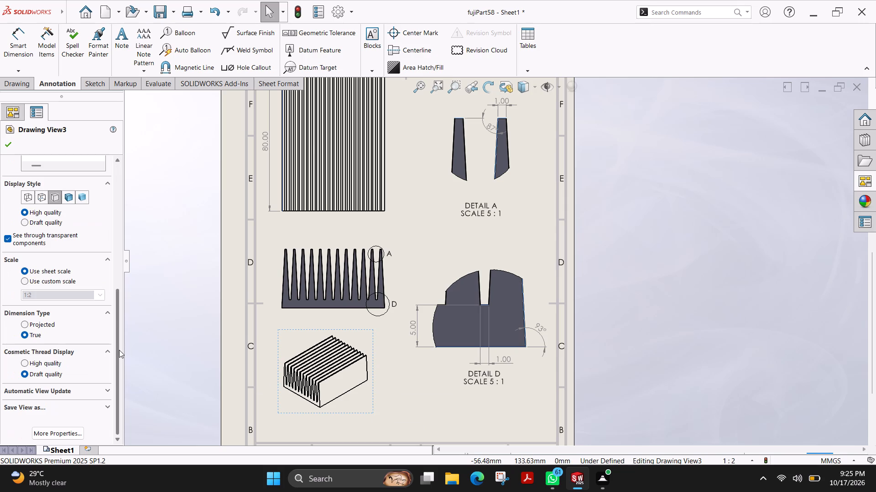
click(69, 198)
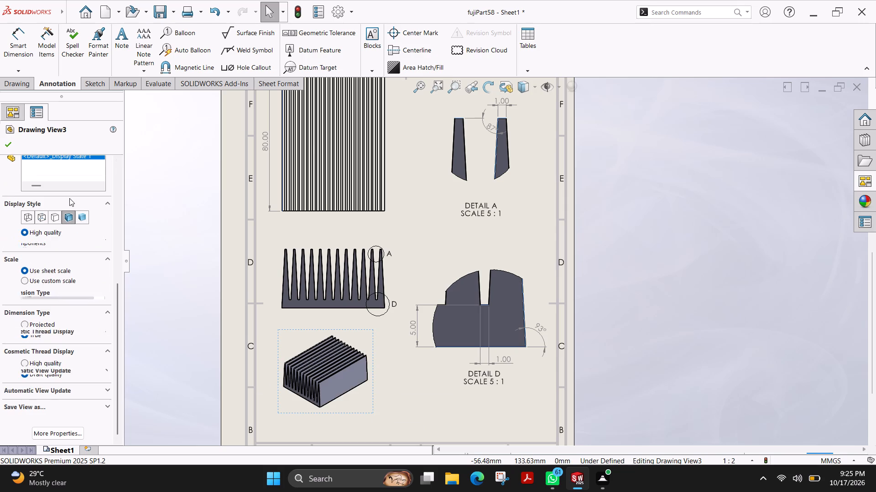
click(11, 145)
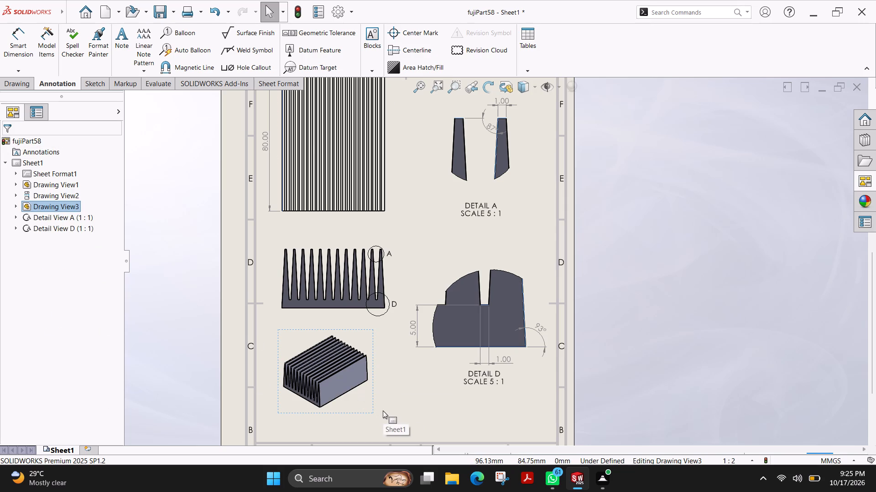
Set the top view's display style to Shaded With Edges.
click(388, 214)
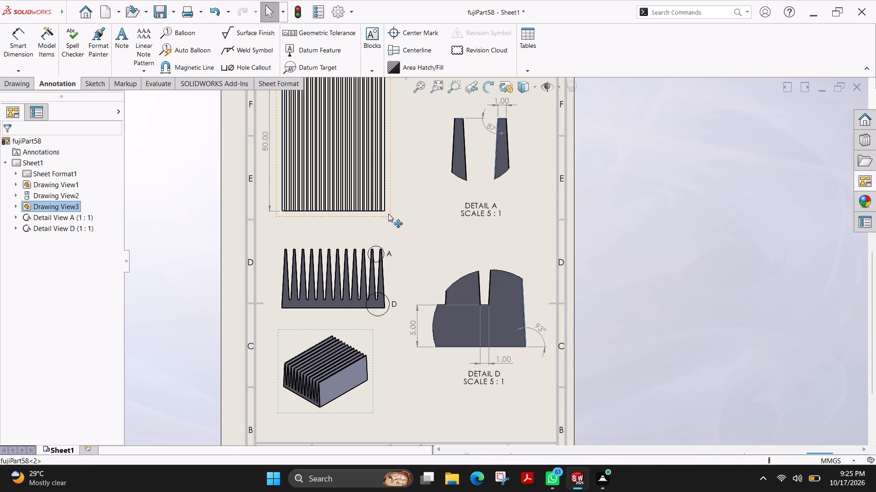
scroll(119, 313, down, 7)
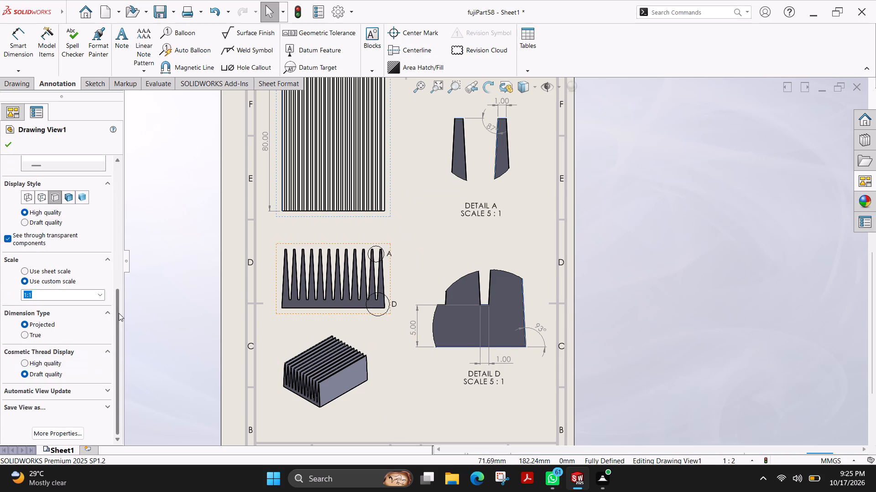
click(69, 200)
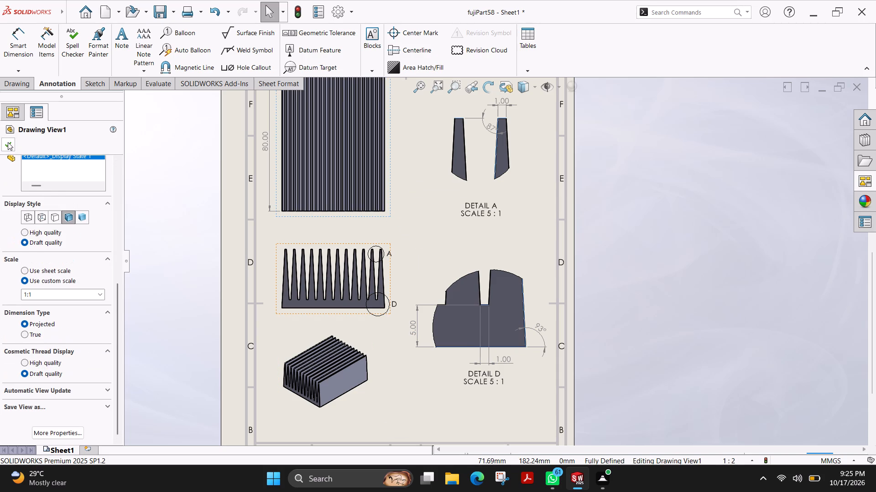
click(8, 142)
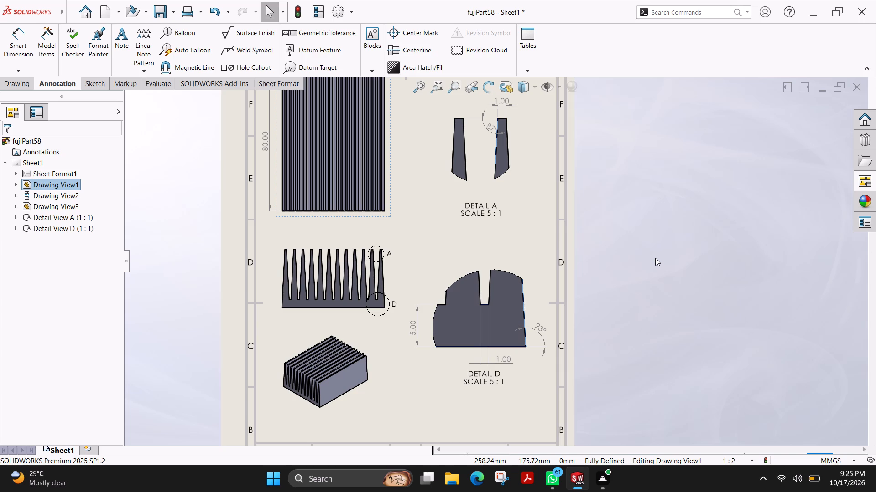
Move the isometric, front and top views slightly down the sheet, keeping them evenly spaced.
scroll(457, 128, up, 3)
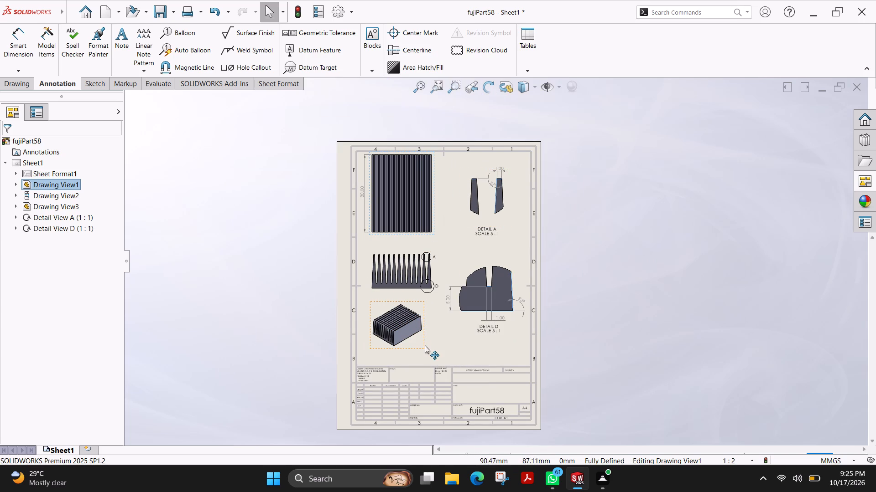
drag(425, 345, 426, 353)
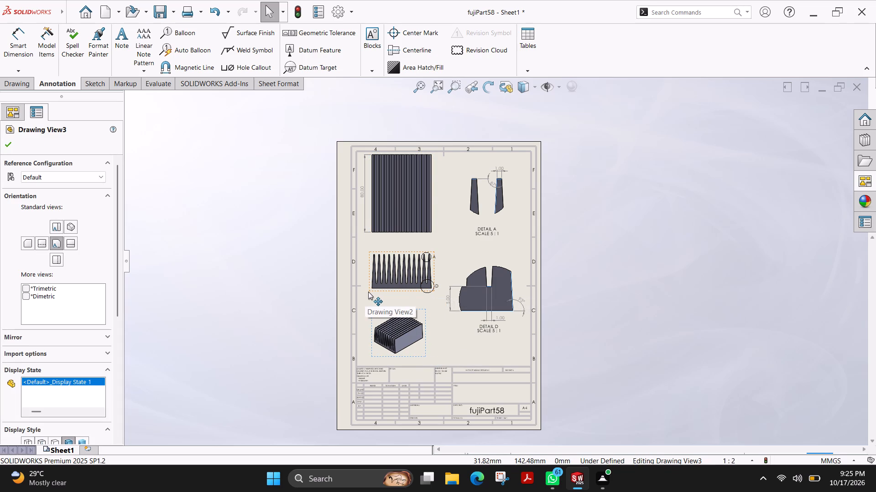
drag(368, 292, 367, 300)
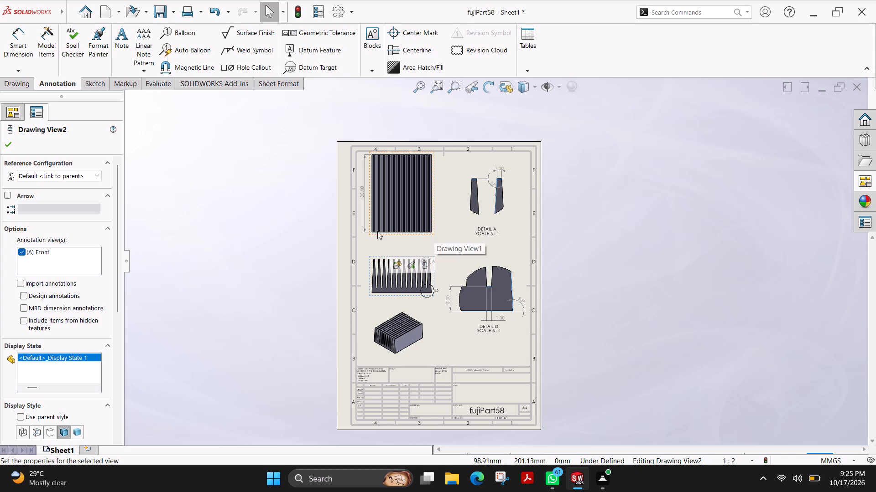
click(8, 146)
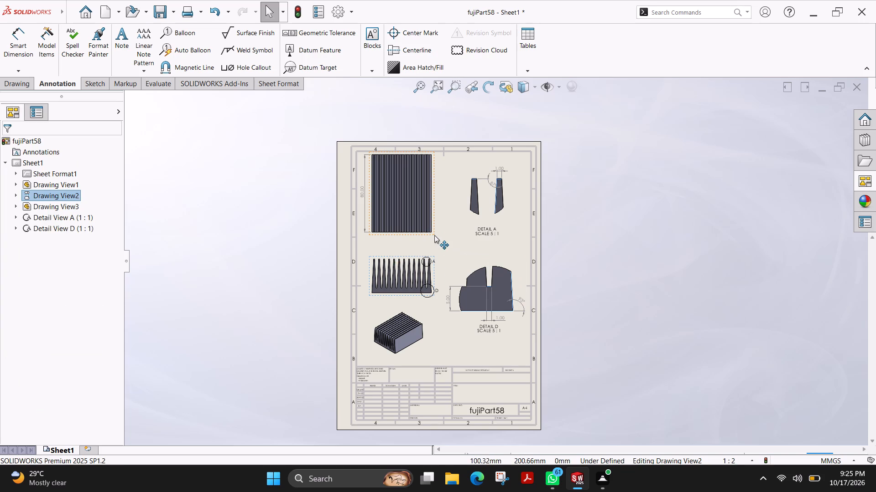
drag(434, 235, 434, 244)
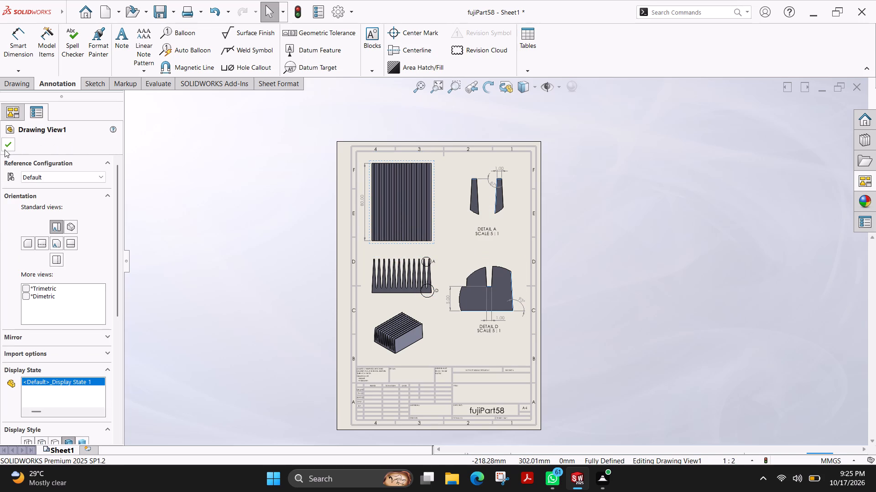
click(5, 149)
Save the drawing as fujiPart58 in the solid works folder inside fuji plot file on the Desktop.
key(ctrl+s)
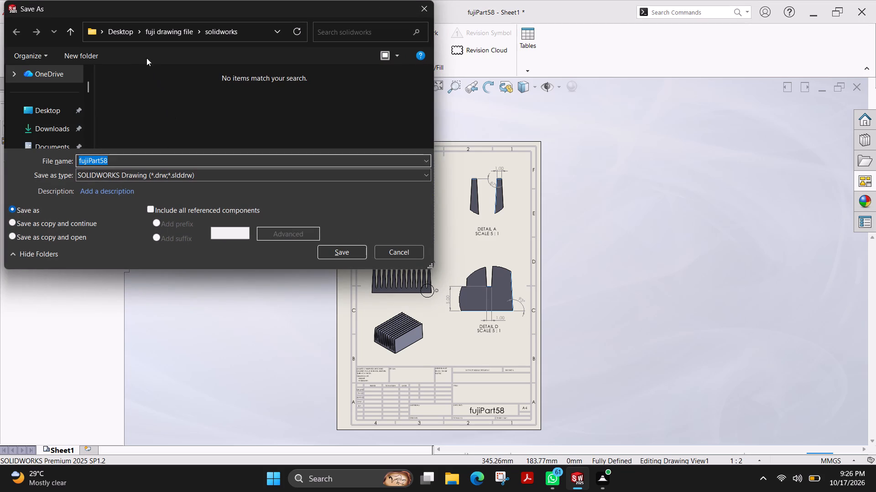
click(120, 38)
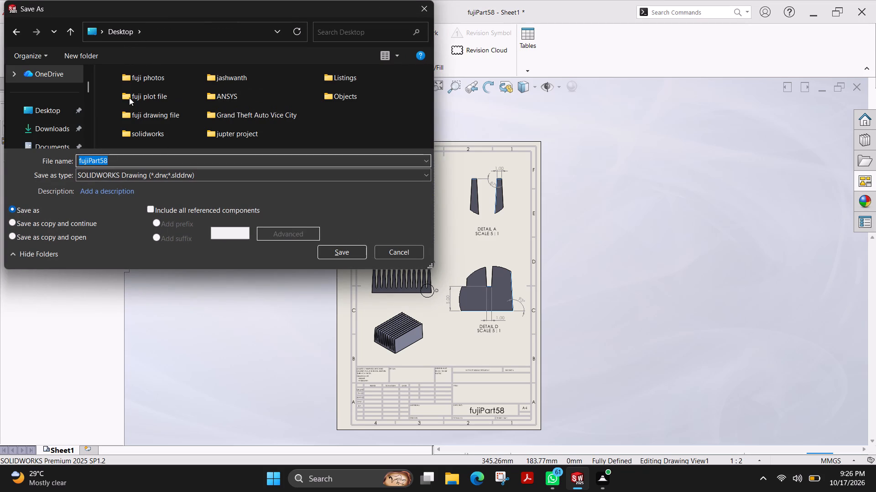
double_click(158, 96)
double_click(152, 91)
scroll(204, 105, down, 20)
scroll(204, 105, down, 3)
click(356, 254)
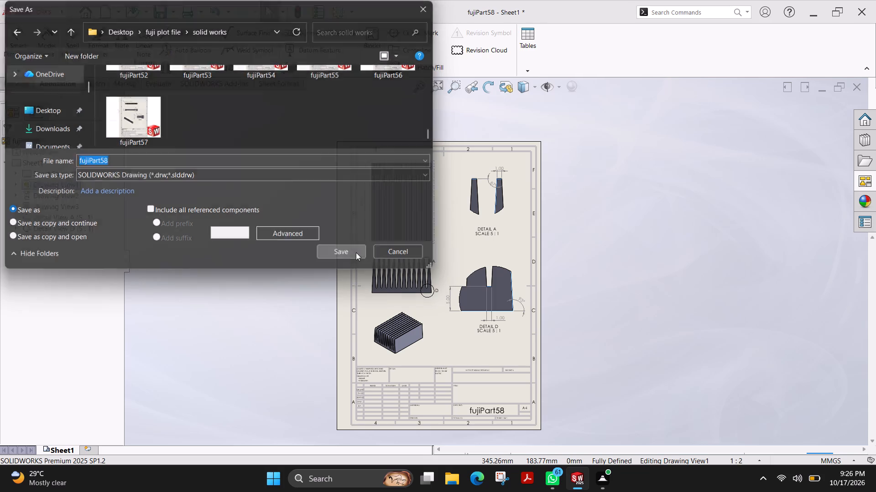